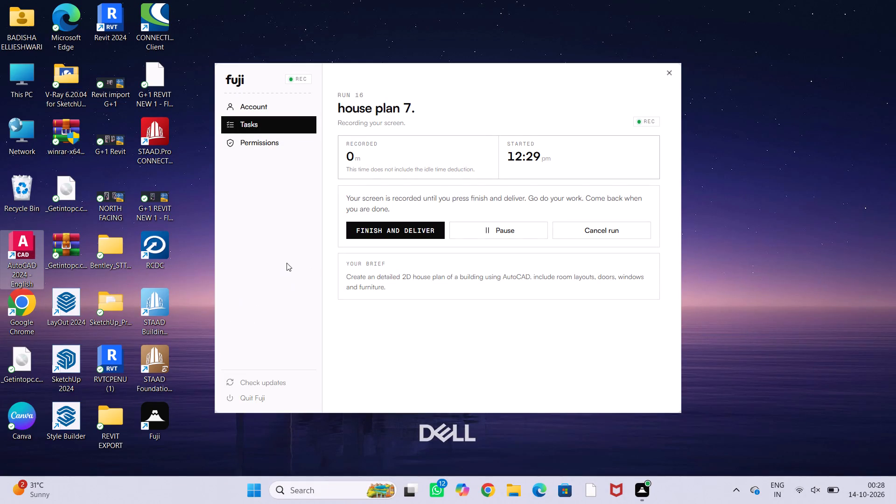
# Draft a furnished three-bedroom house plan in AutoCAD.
# Launch AutoCAD 2024 and start a new blank drawing.
pyautogui.doubleClick(26, 242)
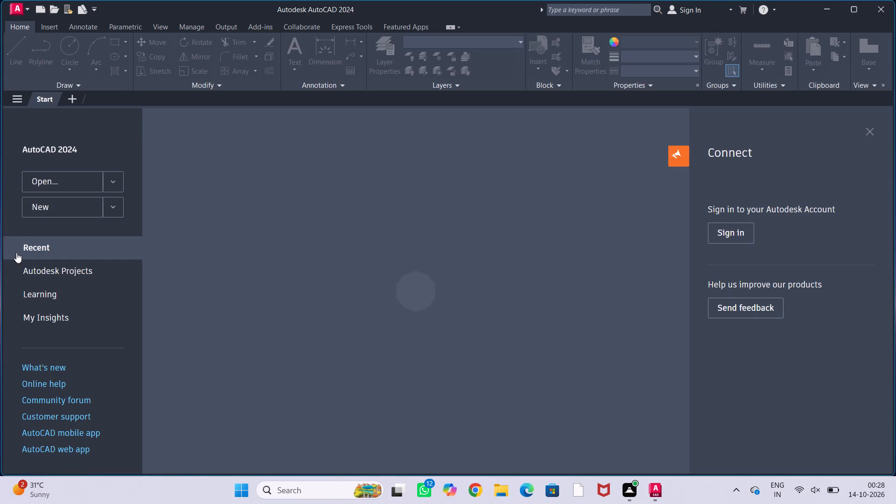
pyautogui.scroll(-2, 281, 321)
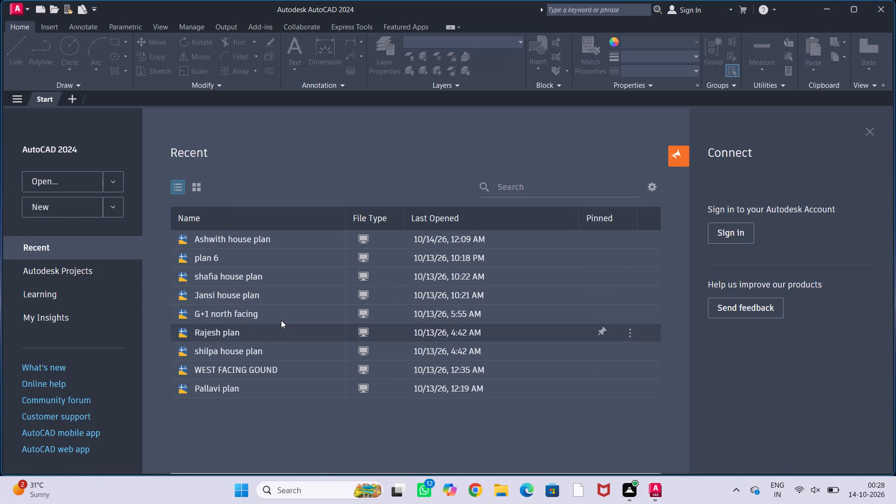
pyautogui.scroll(-2, 281, 320)
pyautogui.scroll(2, 280, 342)
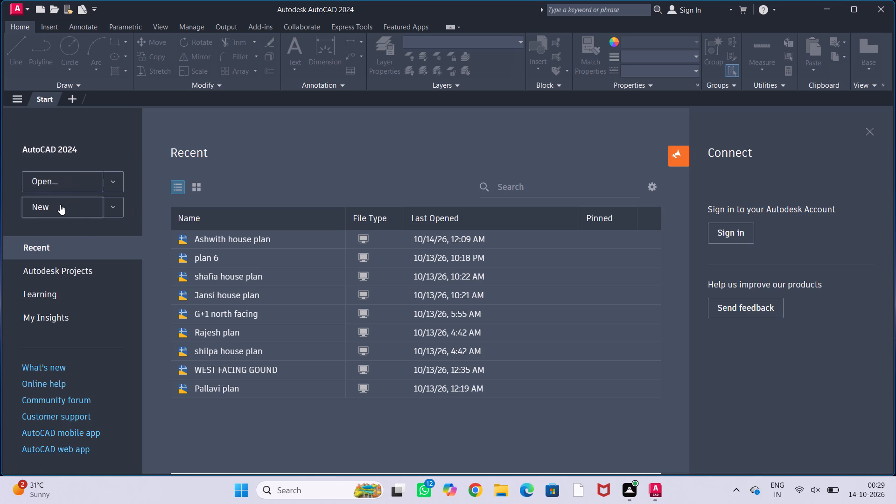
pyautogui.click(60, 204)
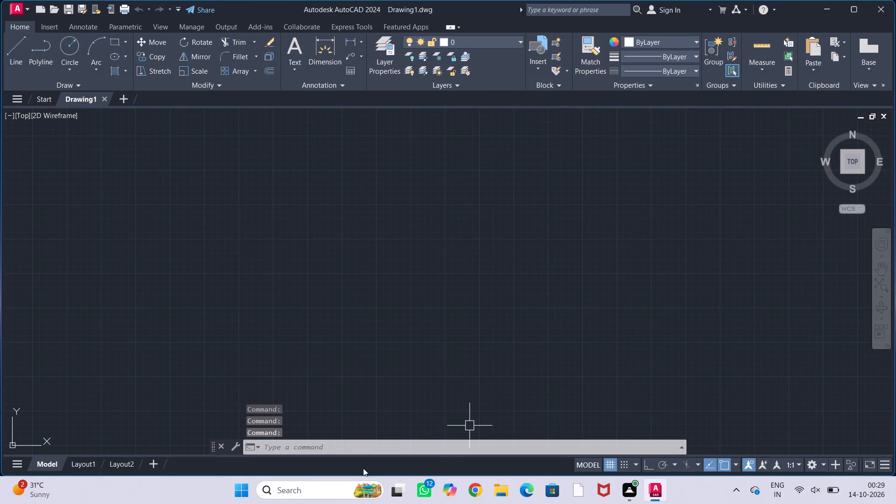
# Configure the drawing units to Engineering length with 0'-0.0" precision and an insertion scale in inches.
pyautogui.click(430, 440)
pyautogui.write('un')
pyautogui.press('Return')
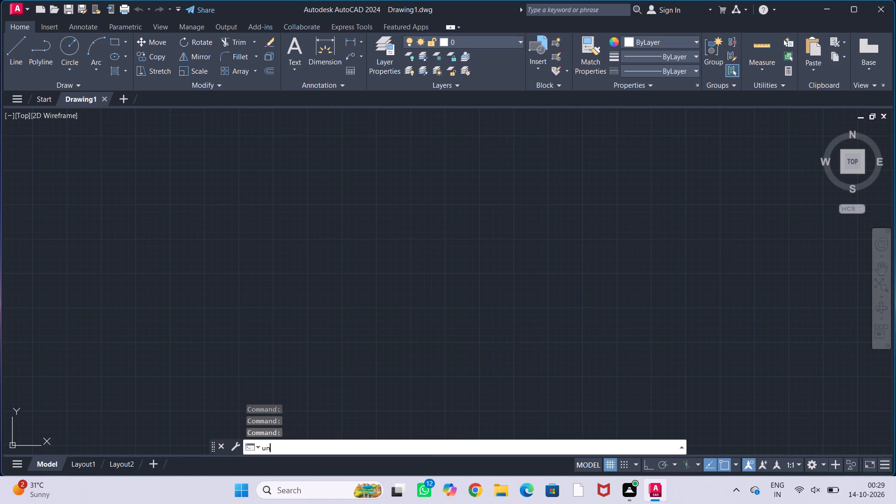
pyautogui.click(408, 161)
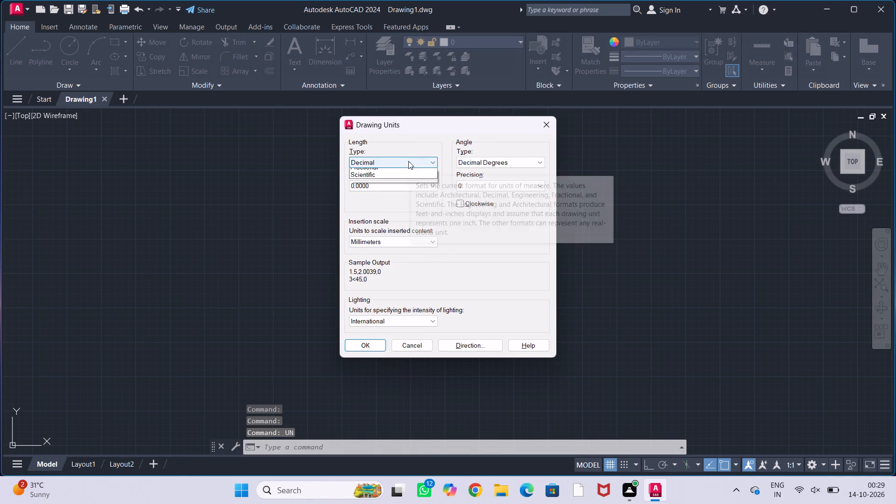
pyautogui.click(412, 188)
pyautogui.click(412, 185)
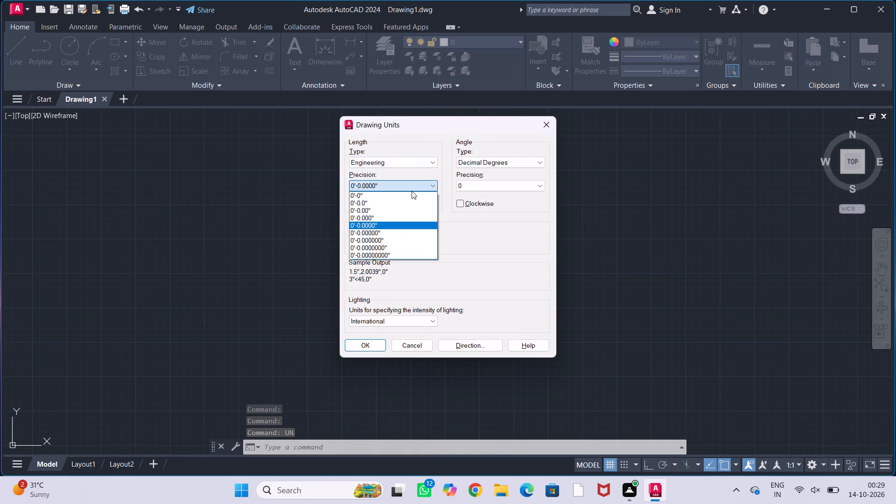
pyautogui.click(412, 203)
pyautogui.click(410, 244)
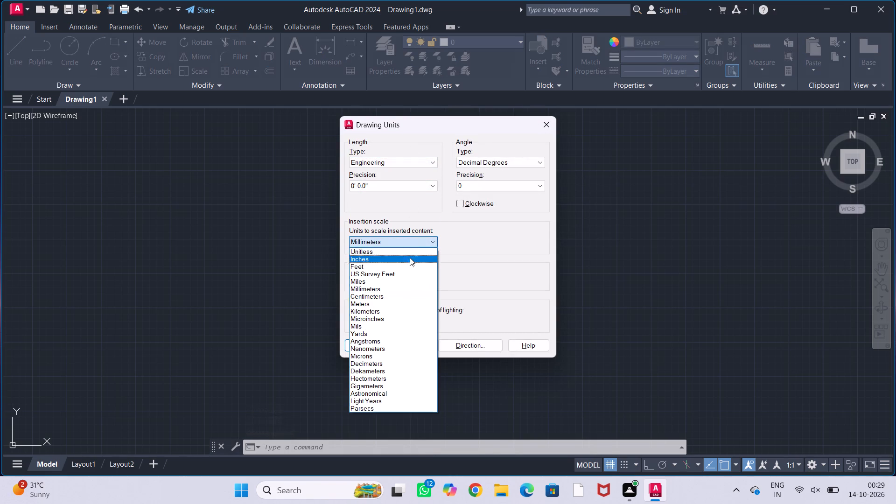
pyautogui.click(410, 261)
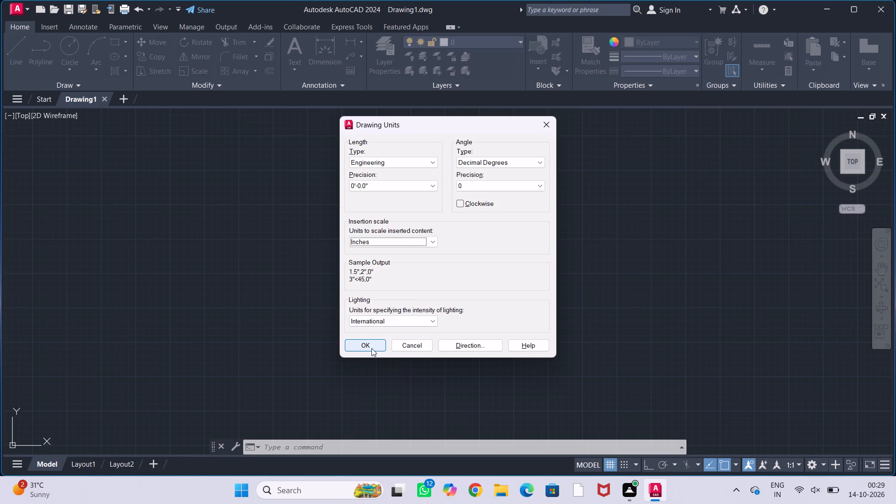
pyautogui.click(371, 348)
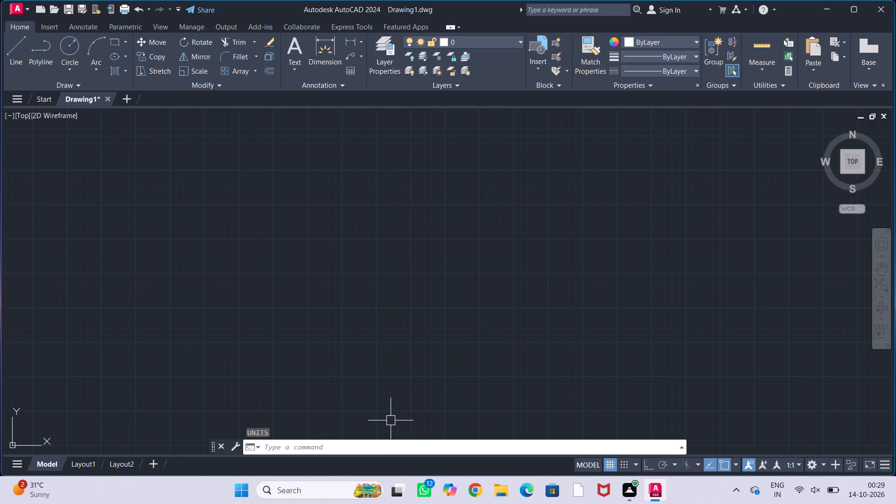
# Set the model space limits from 0,0 to 100,100.
pyautogui.click(402, 445)
pyautogui.press('l')
pyautogui.press('i')
pyautogui.press('m')
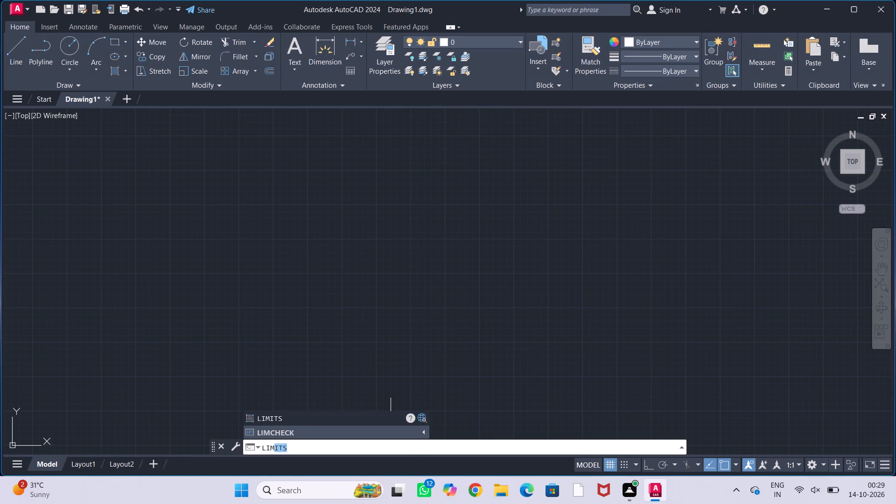
pyautogui.click(379, 417)
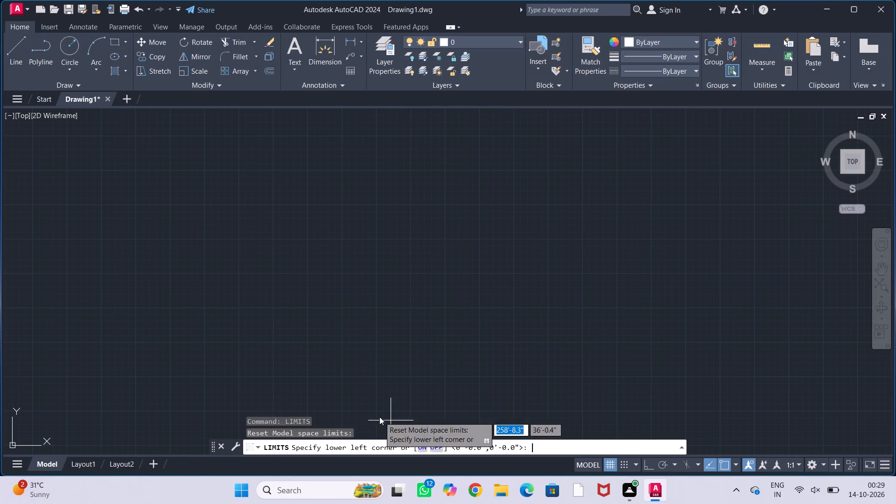
pyautogui.click(536, 449)
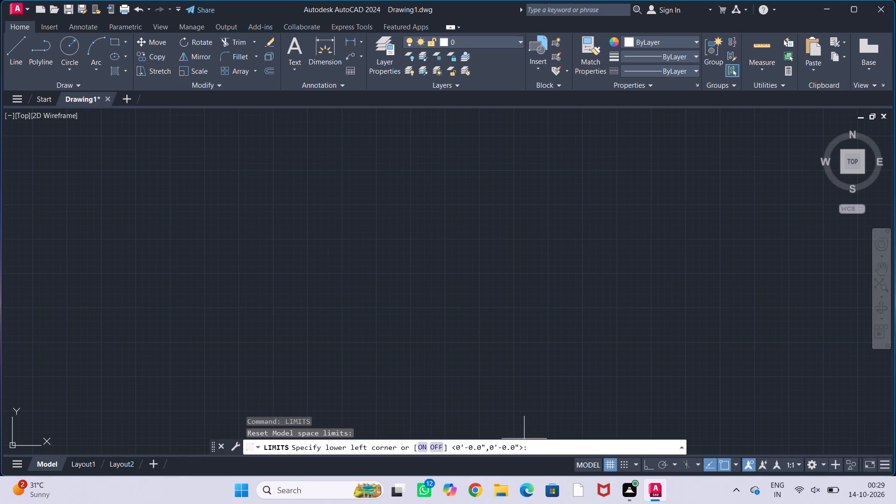
pyautogui.write('0,0')
pyautogui.press('Return')
pyautogui.write('100')
pyautogui.write(',100')
pyautogui.press('Return')
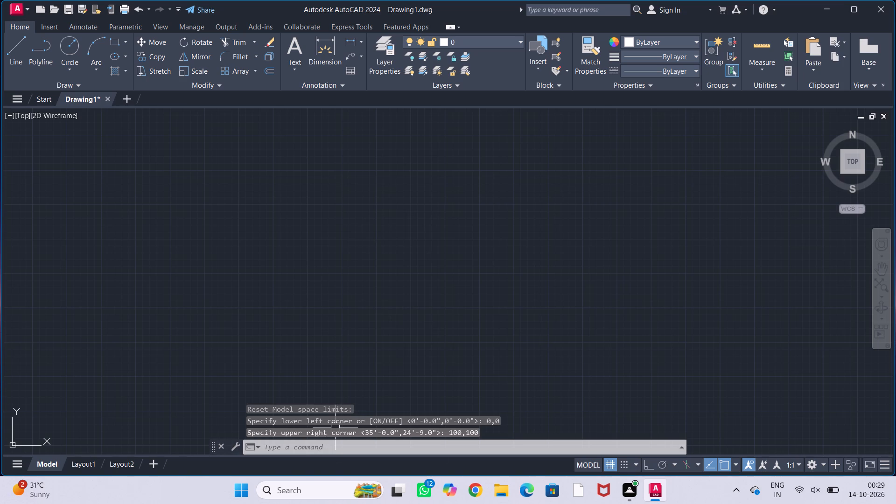
# Modify the ISO-25 dimension style's primary units to Engineering format with 0'-0.0" precision.
pyautogui.click(320, 446)
pyautogui.press('d')
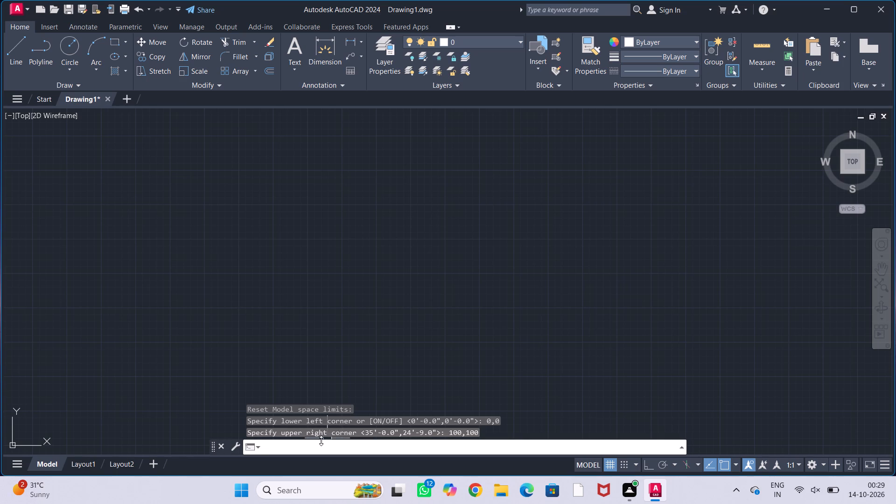
pyautogui.write('im')
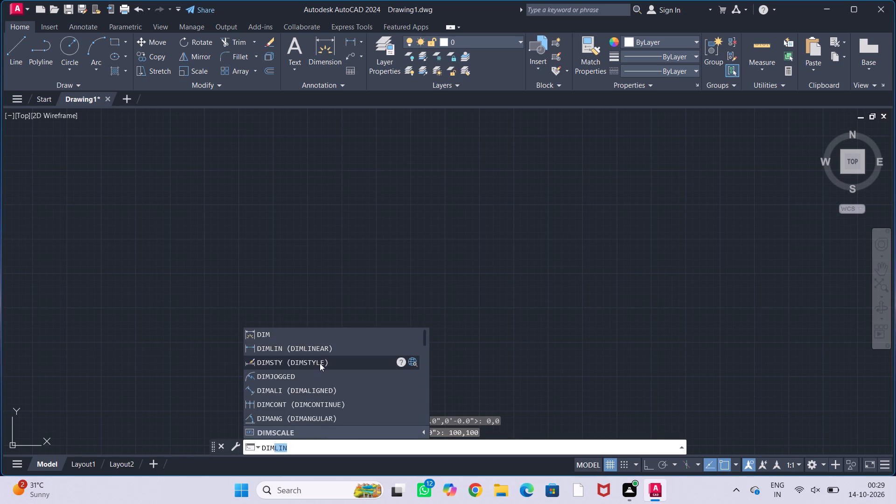
pyautogui.click(320, 363)
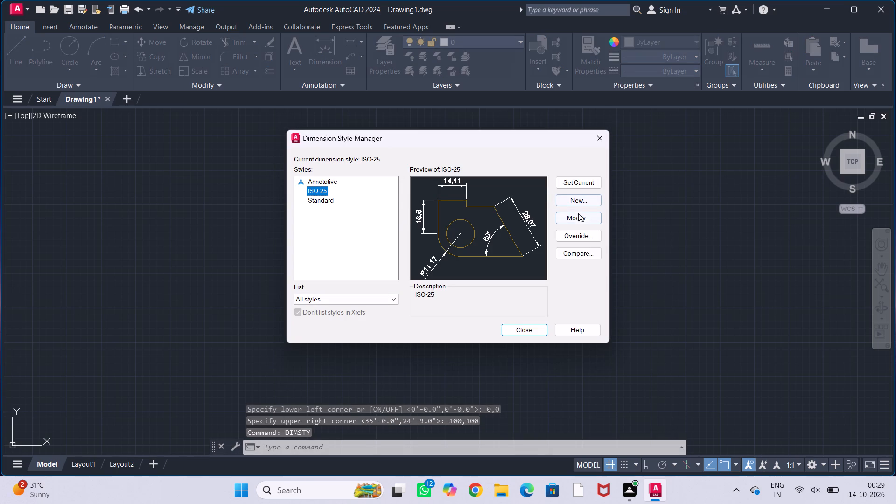
pyautogui.click(581, 217)
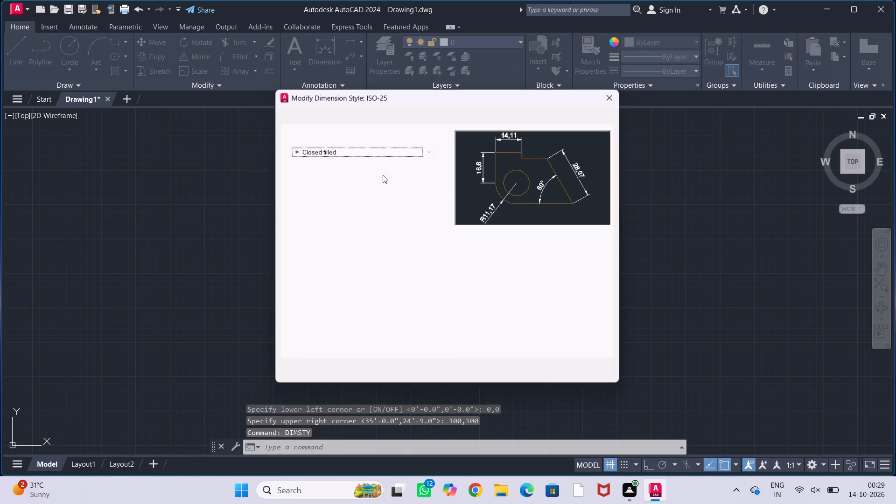
pyautogui.click(428, 117)
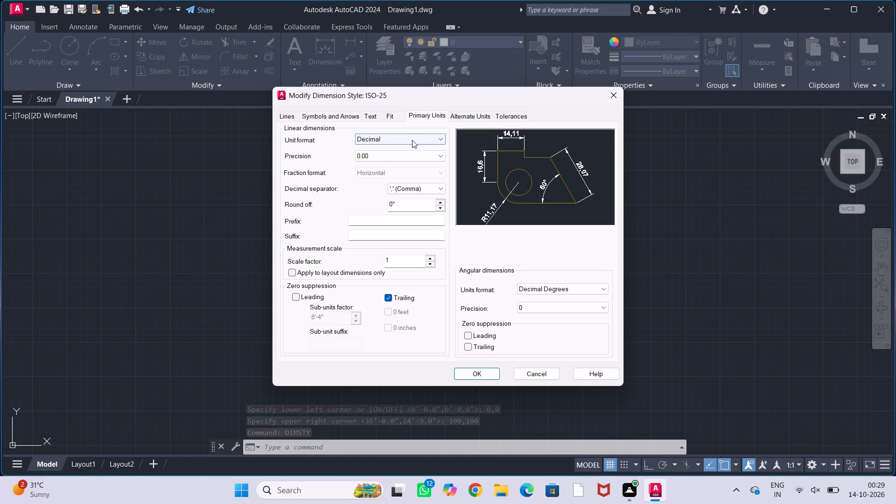
pyautogui.click(412, 140)
pyautogui.click(412, 164)
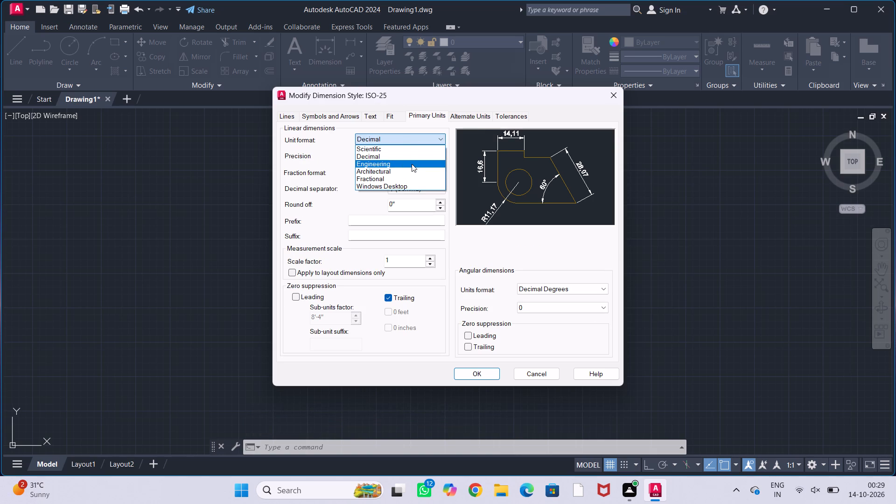
pyautogui.click(412, 152)
pyautogui.click(411, 170)
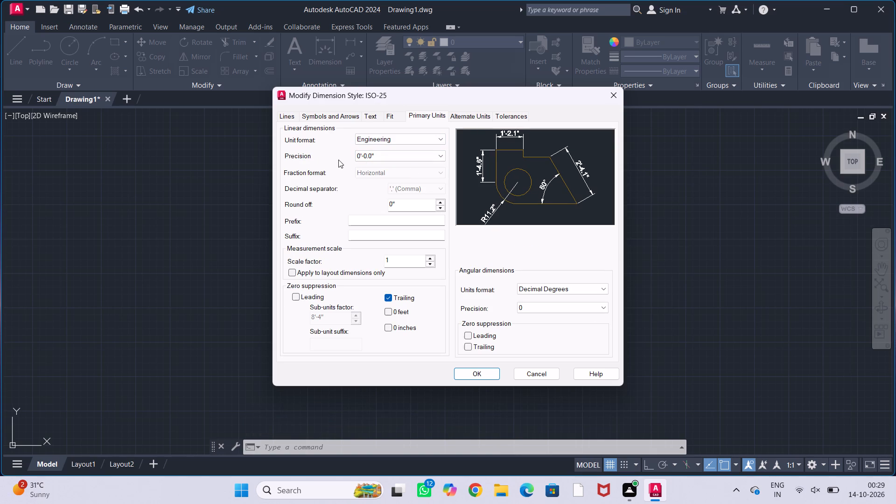
# Set the ISO-25 dimension style's text height to 1' and its arrow size to 6".
pyautogui.click(375, 116)
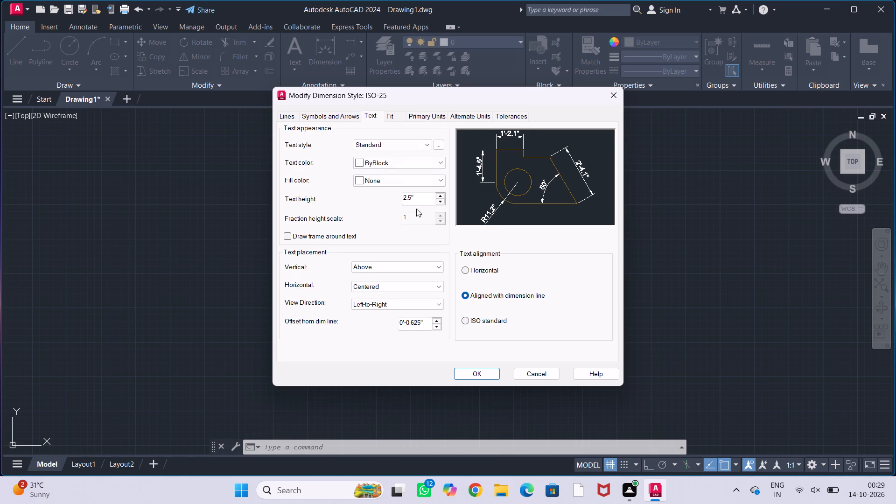
pyautogui.moveTo(422, 197); pyautogui.dragTo(397, 197)
pyautogui.press('BackSpace')
pyautogui.press('1')
pyautogui.press("'")
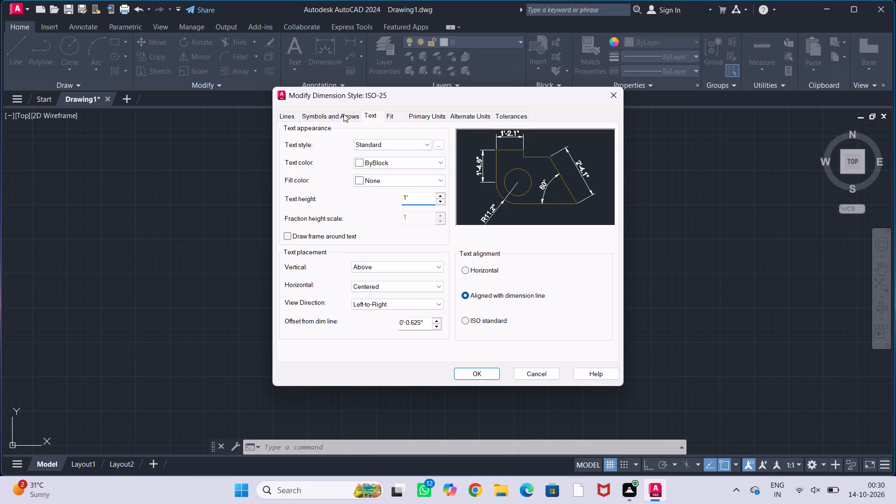
pyautogui.click(343, 114)
pyautogui.moveTo(307, 230); pyautogui.dragTo(269, 231)
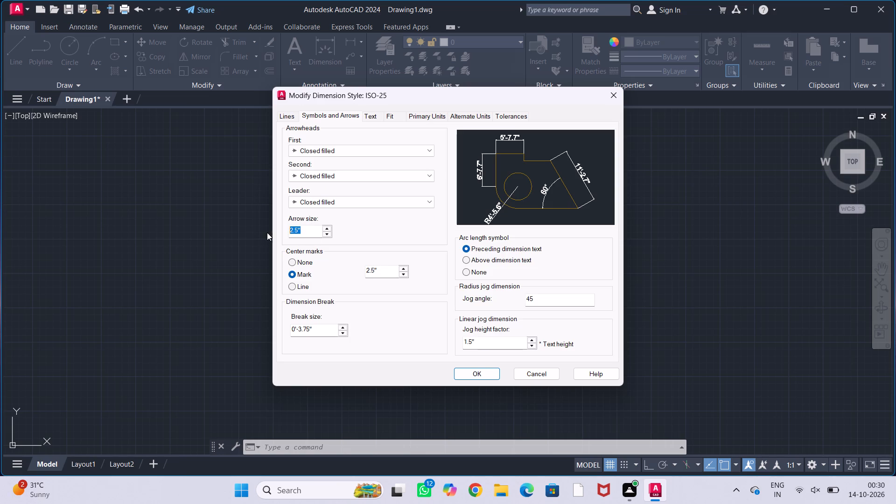
pyautogui.press('BackSpace')
pyautogui.write('6"')
pyautogui.press('Return')
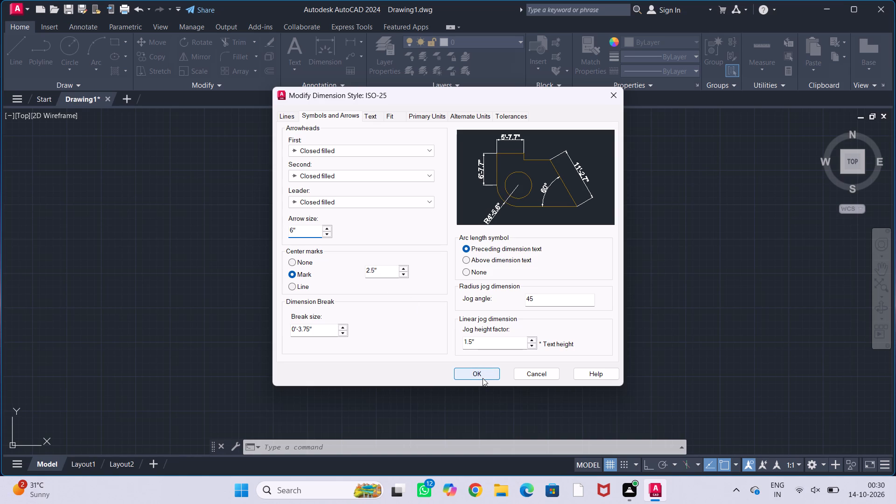
pyautogui.click(482, 375)
# Make ISO-25 the current dimension style and close the style manager.
pyautogui.doubleClick(586, 180)
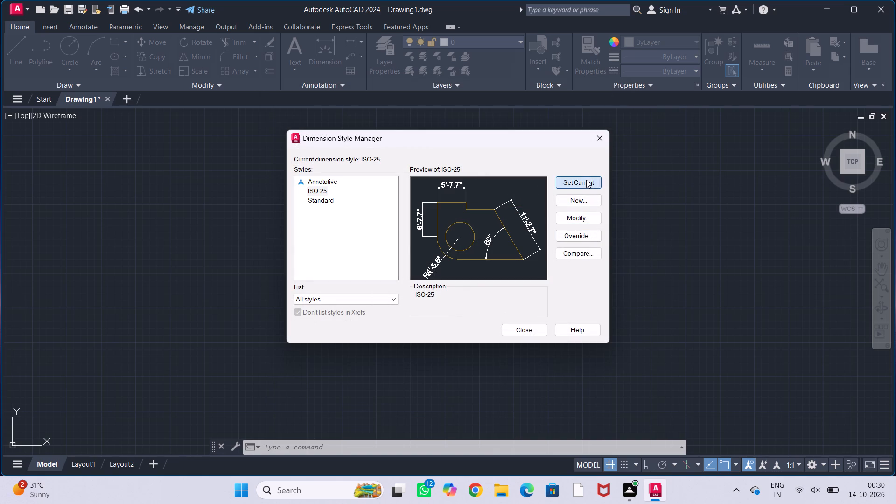
pyautogui.click(523, 331)
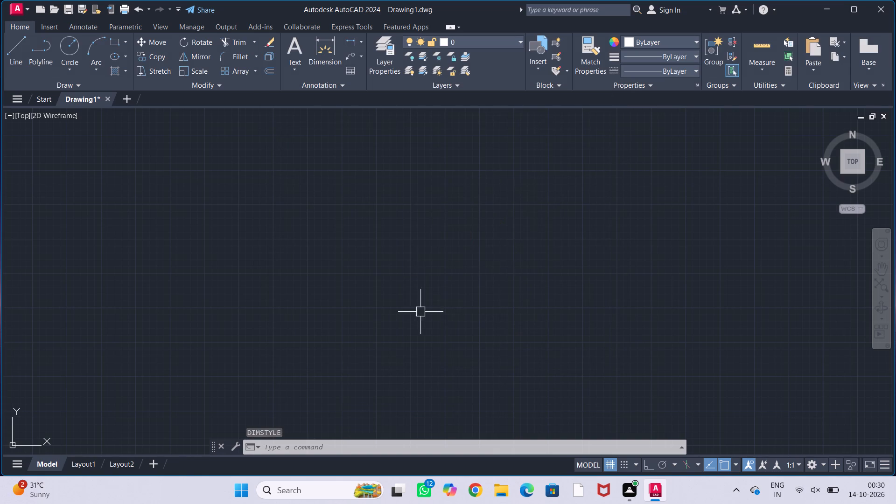
# Turn Ortho on and draw a 26' horizontal line running east from a free start point as the first plan edge.
pyautogui.moveTo(392, 329); pyautogui.dragTo(385, 326, button='middle')
pyautogui.press('l')
pyautogui.press('Return')
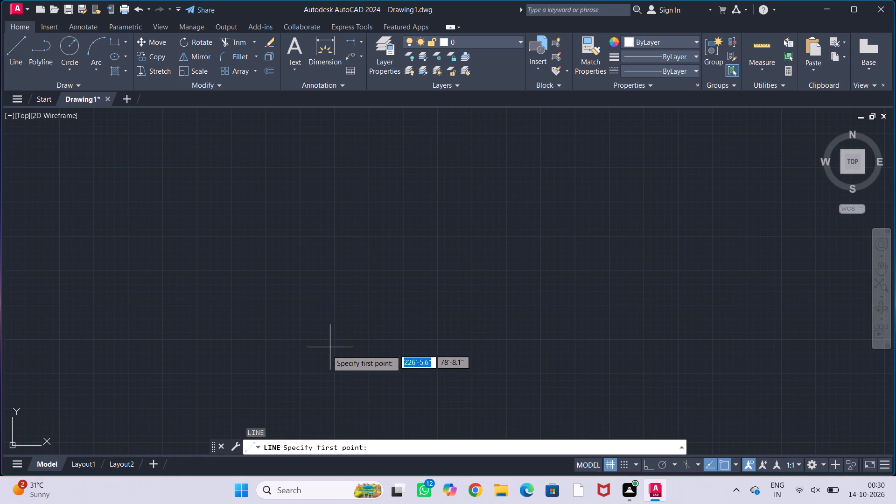
pyautogui.click(301, 364)
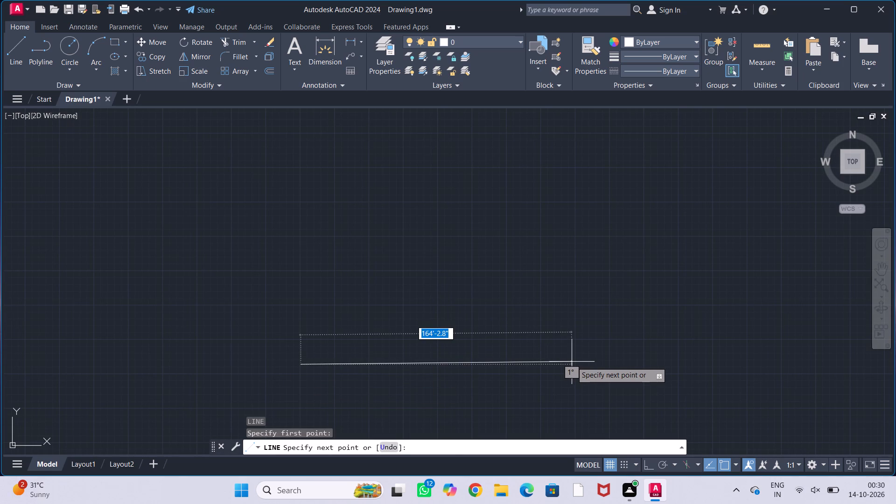
pyautogui.press('F8')
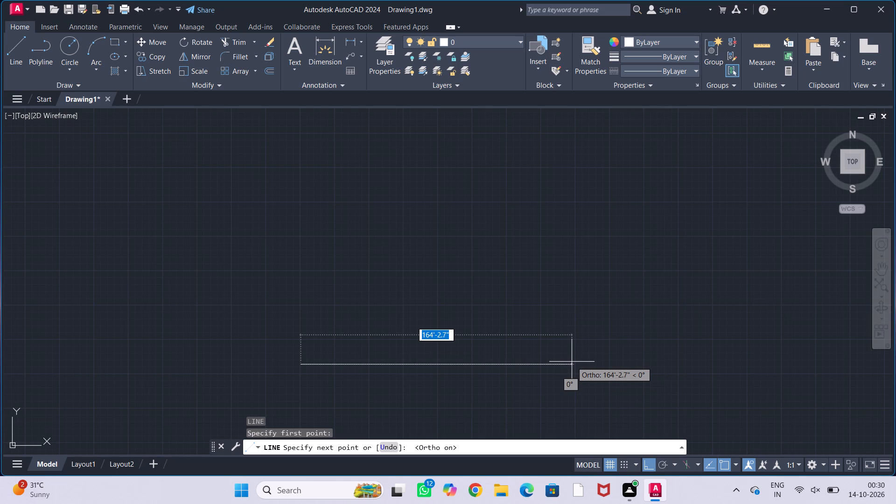
pyautogui.press('2')
pyautogui.write("6'")
pyautogui.press('Return')
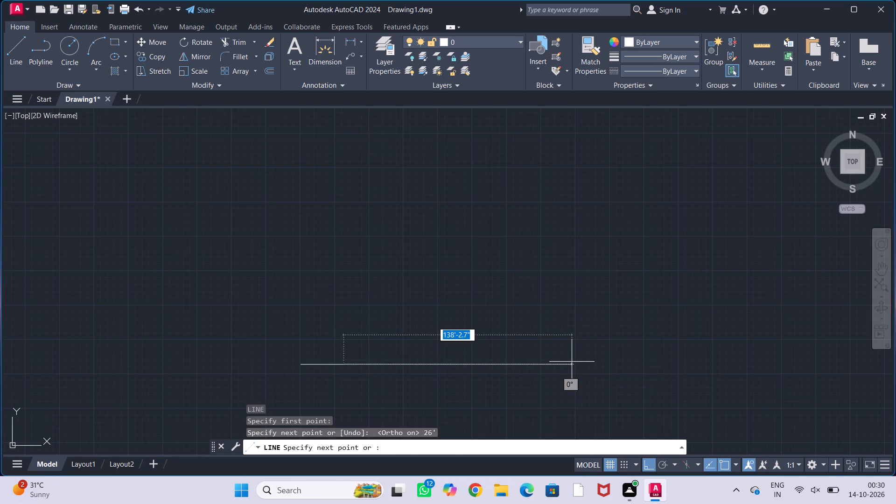
# Complete the 26' by 40' rectangular outline: 40' north from the first line's end, 26' west, and back to the start point.
pyautogui.scroll(2, 311, 297)
pyautogui.moveTo(326, 305); pyautogui.dragTo(383, 184, button='middle')
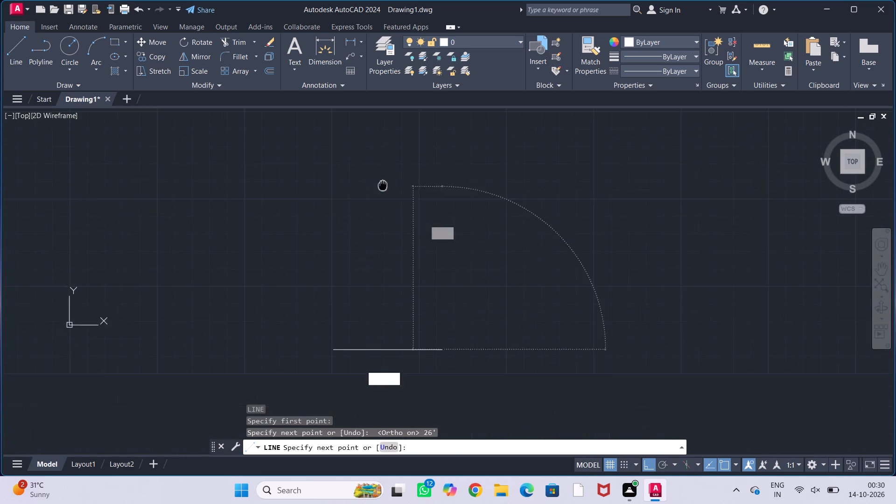
pyautogui.scroll(1, 392, 212)
pyautogui.moveTo(402, 181); pyautogui.dragTo(412, 157, button='middle')
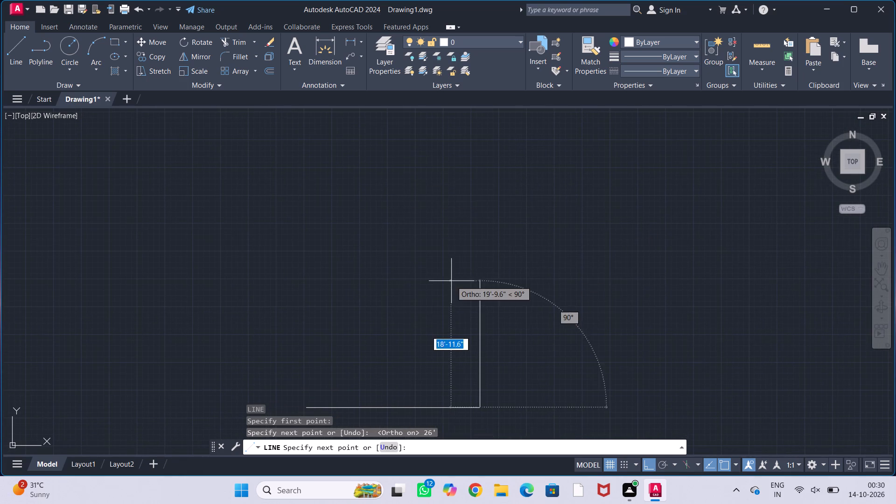
pyautogui.moveTo(455, 283); pyautogui.dragTo(460, 221, button='middle')
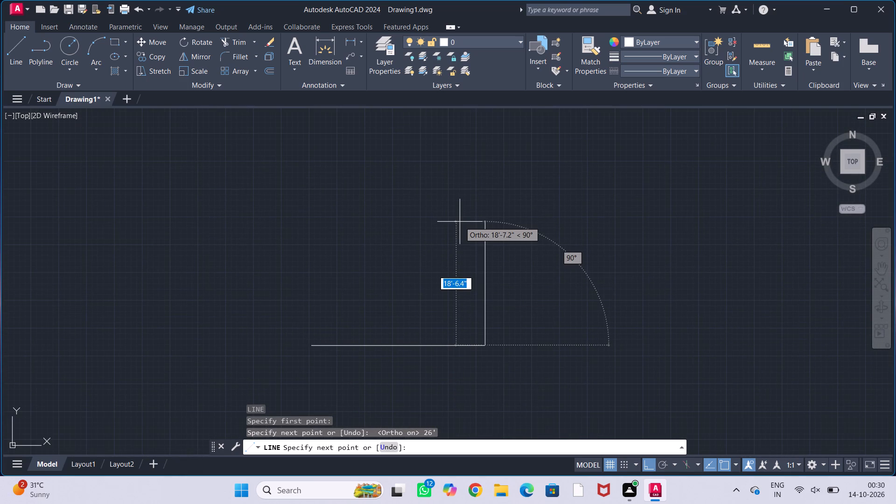
pyautogui.write('40')
pyautogui.press("'")
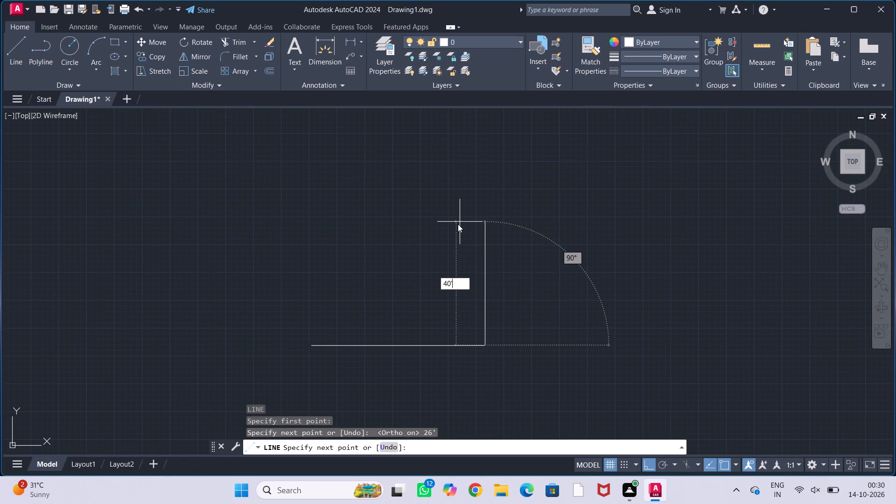
pyautogui.press('Return')
pyautogui.scroll(-2, 456, 228)
pyautogui.moveTo(458, 209); pyautogui.dragTo(449, 259, button='middle')
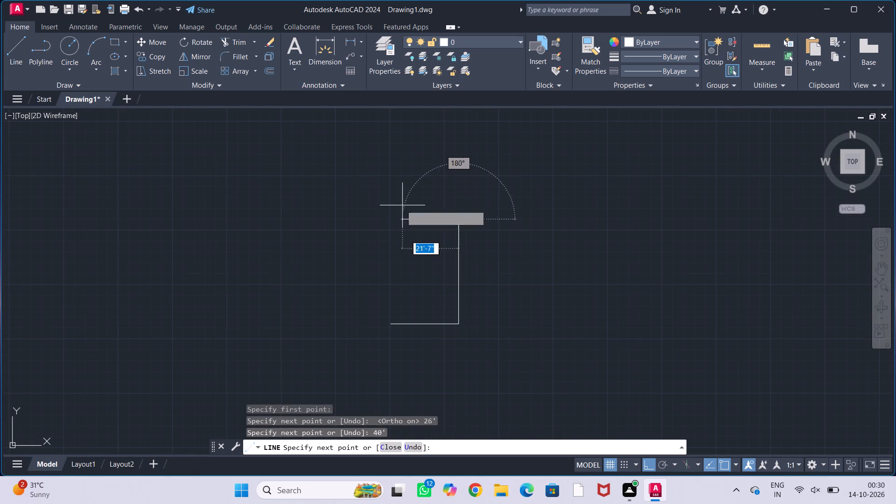
pyautogui.write('26')
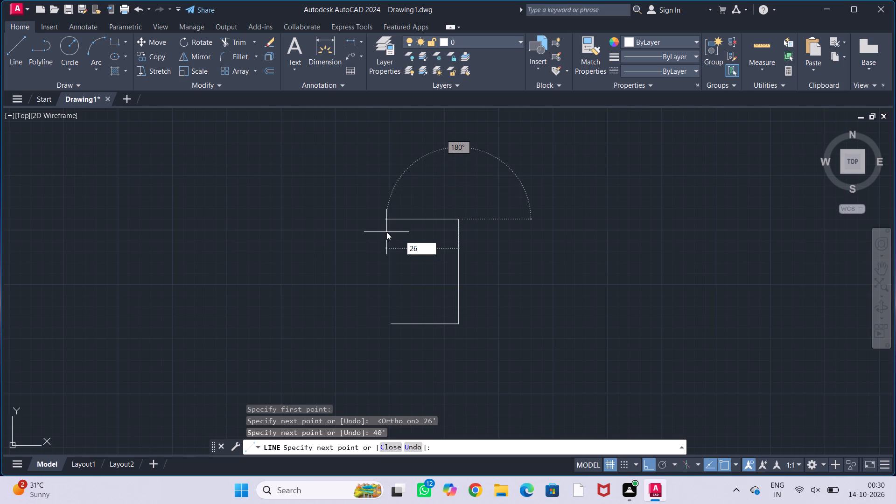
pyautogui.press("'")
pyautogui.press('Return')
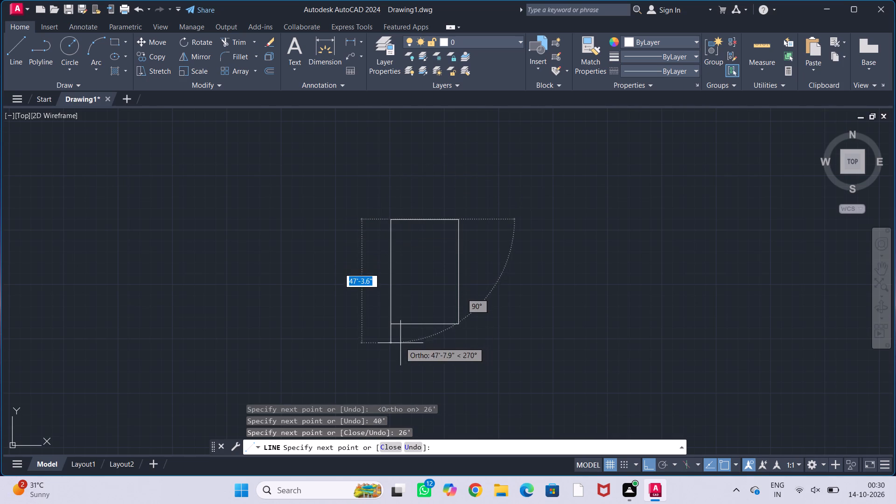
pyautogui.click(391, 322)
pyautogui.press('Escape')
pyautogui.press('Escape')
pyautogui.press('Escape')
pyautogui.press('Escape')
pyautogui.scroll(1, 415, 299)
pyautogui.press('Escape')
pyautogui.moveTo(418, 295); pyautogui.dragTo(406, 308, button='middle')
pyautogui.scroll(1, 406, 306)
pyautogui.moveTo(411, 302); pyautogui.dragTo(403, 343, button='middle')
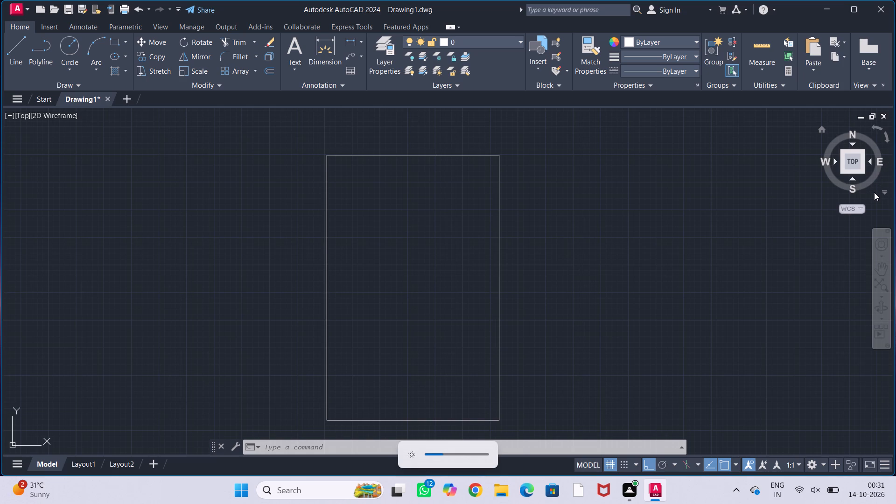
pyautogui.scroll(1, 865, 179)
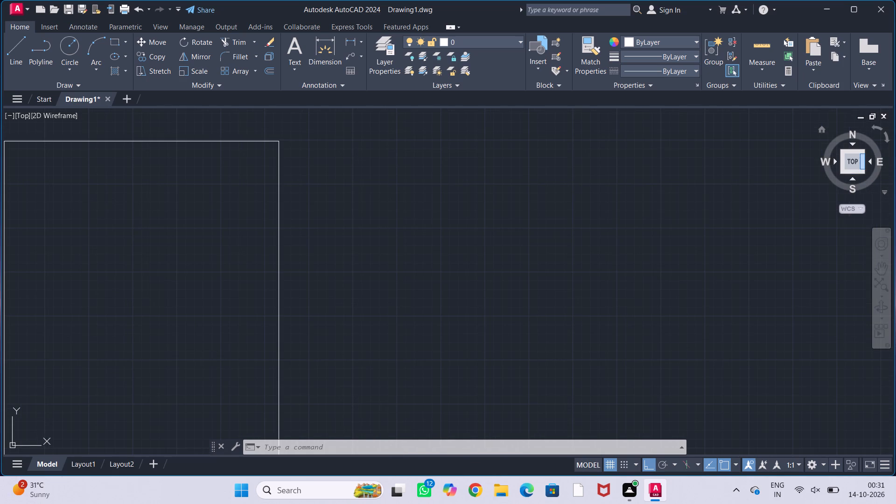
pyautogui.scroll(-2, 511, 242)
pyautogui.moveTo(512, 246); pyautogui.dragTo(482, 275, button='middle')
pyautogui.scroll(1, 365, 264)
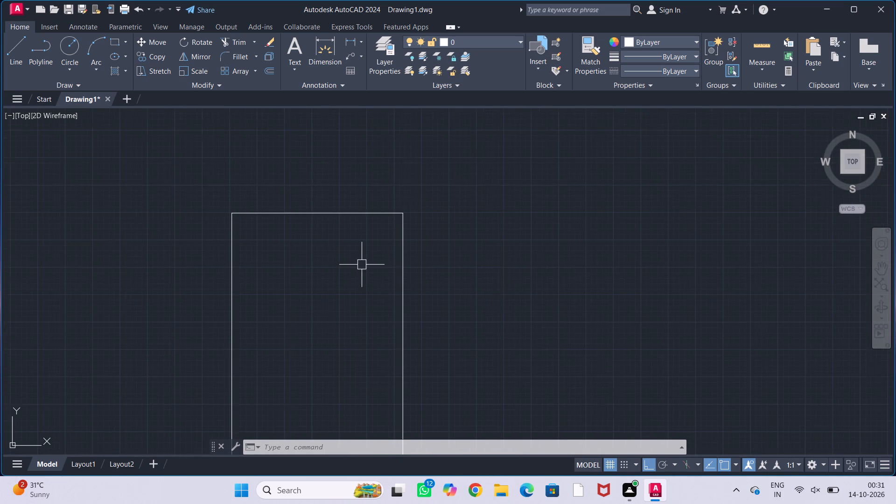
# Offset all four outline lines 9" inward to form the exterior walls.
pyautogui.moveTo(361, 266); pyautogui.dragTo(479, 259, button='middle')
pyautogui.scroll(1, 470, 235)
pyautogui.moveTo(468, 233); pyautogui.dragTo(454, 259, button='middle')
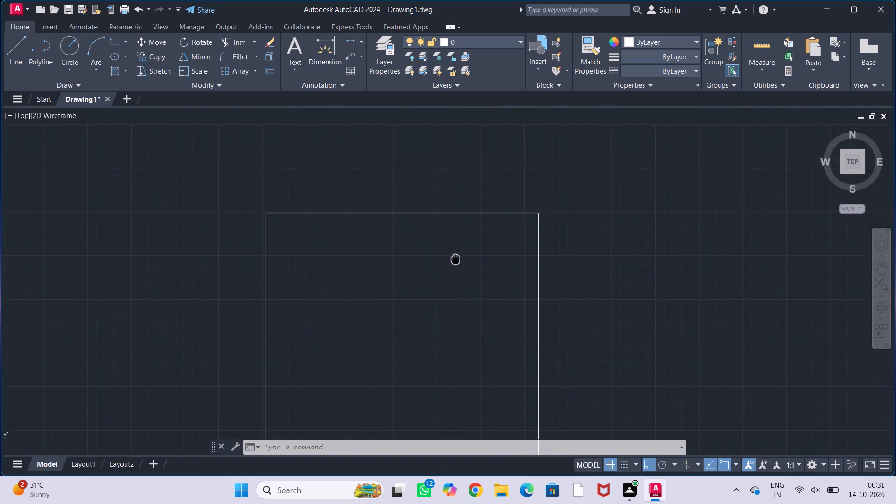
pyautogui.moveTo(454, 259); pyautogui.dragTo(454, 260, button='middle')
pyautogui.scroll(1, 420, 231)
pyautogui.moveTo(422, 239); pyautogui.dragTo(470, 259, button='middle')
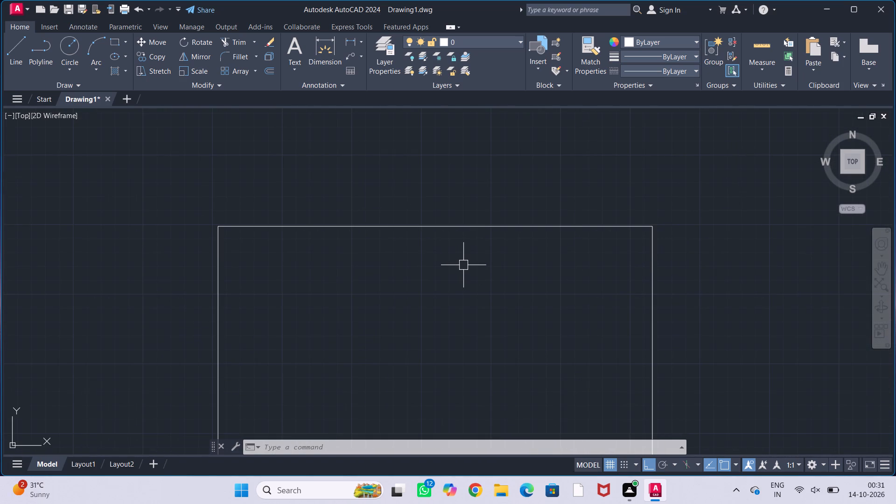
pyautogui.press('o')
pyautogui.write('ff')
pyautogui.press('Return')
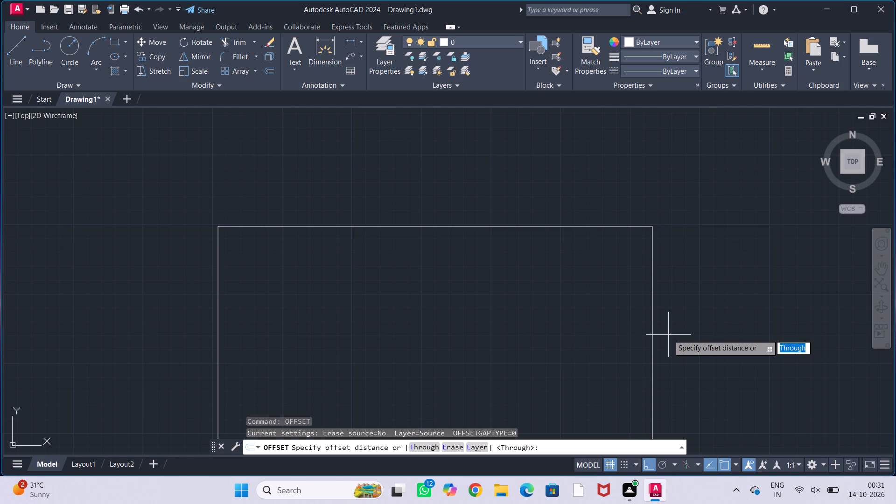
pyautogui.press('9')
pyautogui.hotkey('shift', '"')
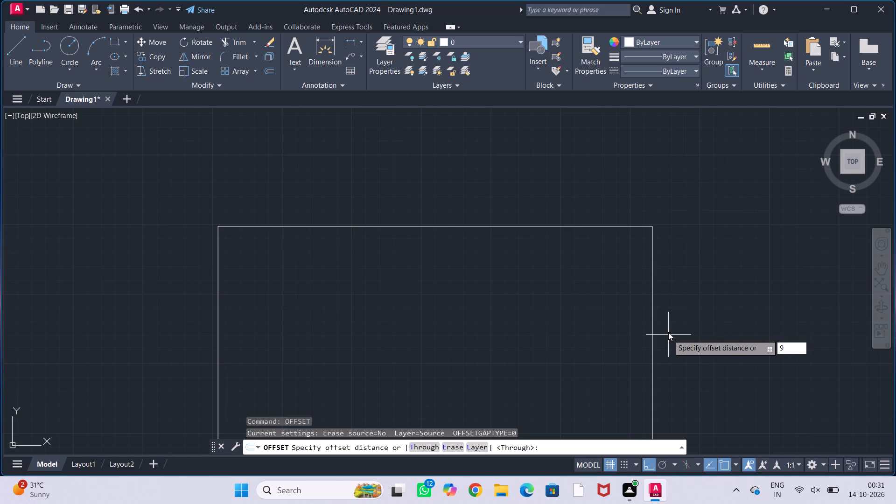
pyautogui.press('Return')
pyautogui.moveTo(597, 228); pyautogui.dragTo(596, 242)
pyautogui.click(592, 280)
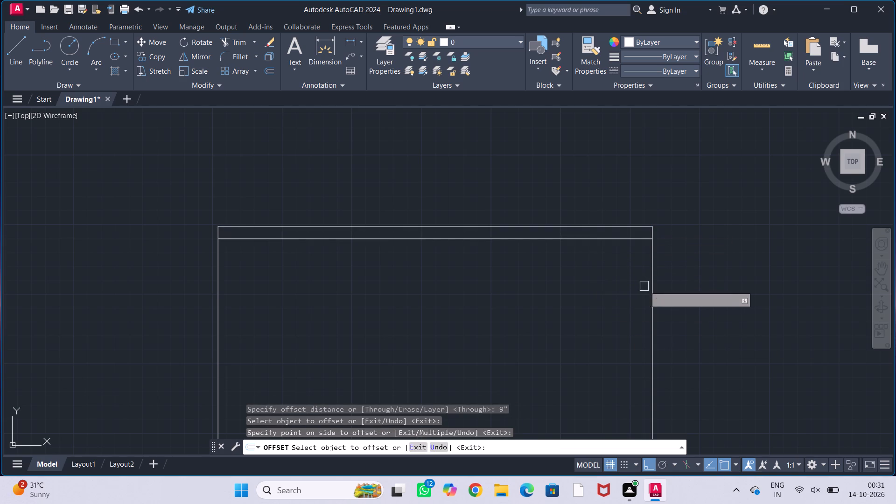
pyautogui.click(653, 291)
pyautogui.click(587, 305)
pyautogui.scroll(-2, 580, 283)
pyautogui.moveTo(544, 322); pyautogui.dragTo(524, 263, button='middle')
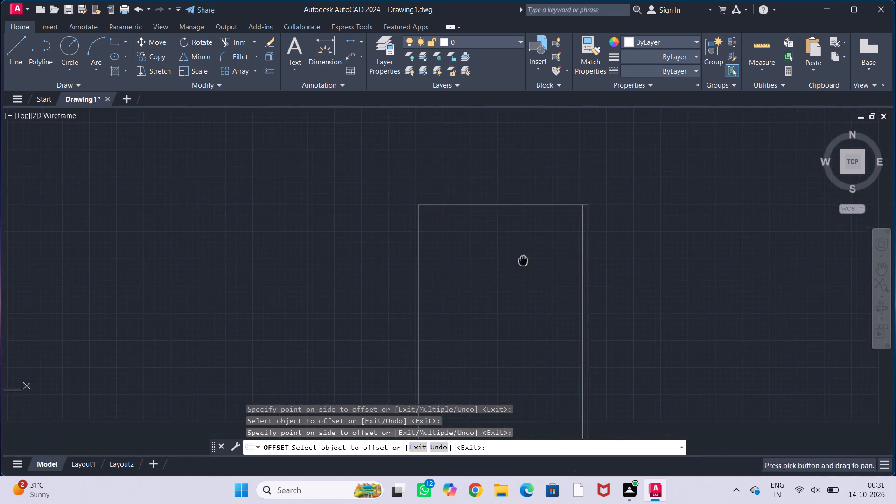
pyautogui.click(419, 308)
pyautogui.click(472, 319)
pyautogui.scroll(-1, 512, 349)
pyautogui.moveTo(518, 376); pyautogui.dragTo(488, 300, button='middle')
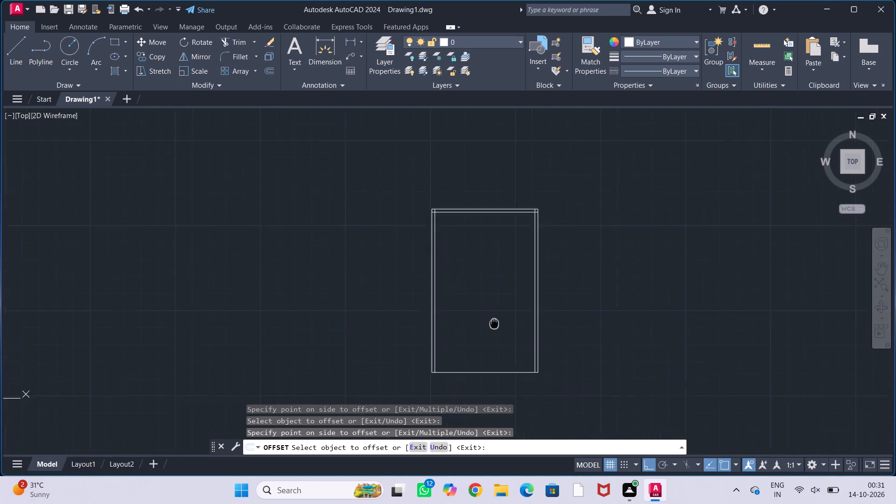
pyautogui.scroll(2, 486, 344)
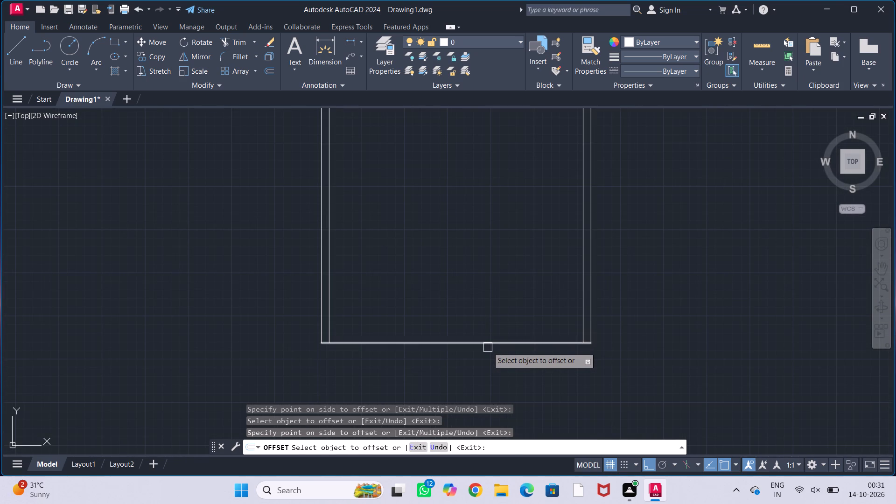
pyautogui.moveTo(488, 345); pyautogui.dragTo(488, 341)
pyautogui.click(482, 308)
pyautogui.press('Escape')
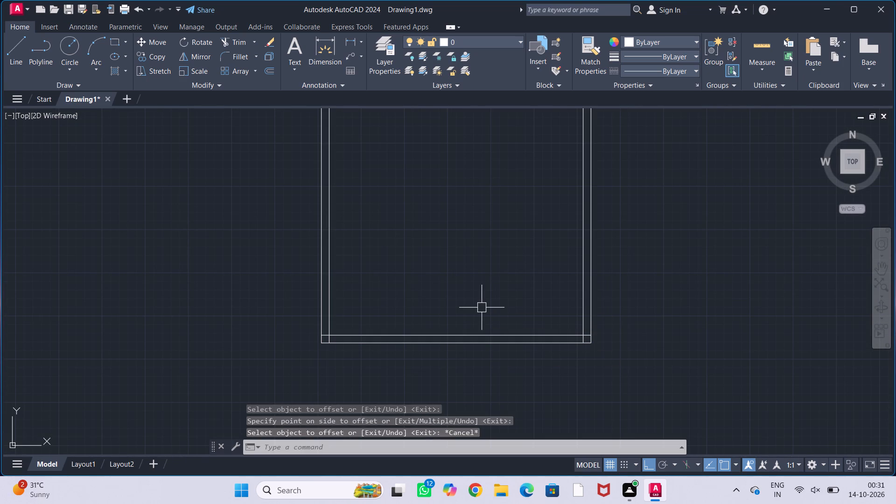
pyautogui.press('Escape')
pyautogui.press('Escape')
pyautogui.press('Escape')
pyautogui.press('Escape')
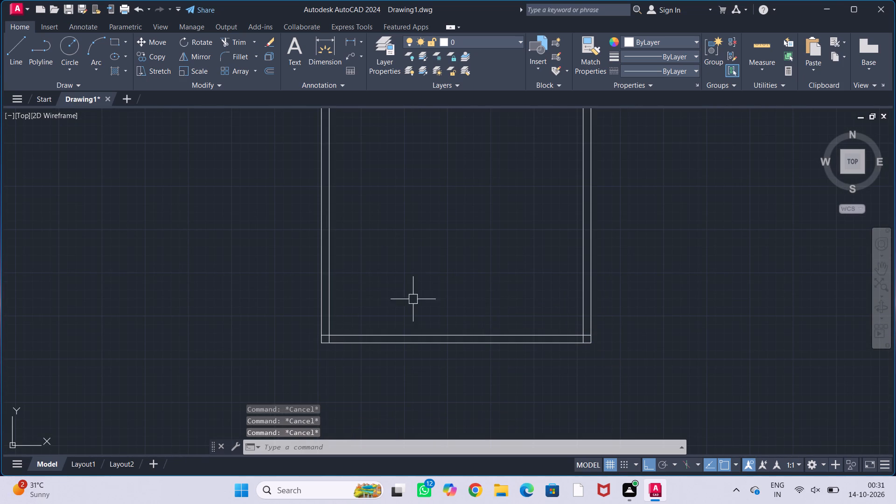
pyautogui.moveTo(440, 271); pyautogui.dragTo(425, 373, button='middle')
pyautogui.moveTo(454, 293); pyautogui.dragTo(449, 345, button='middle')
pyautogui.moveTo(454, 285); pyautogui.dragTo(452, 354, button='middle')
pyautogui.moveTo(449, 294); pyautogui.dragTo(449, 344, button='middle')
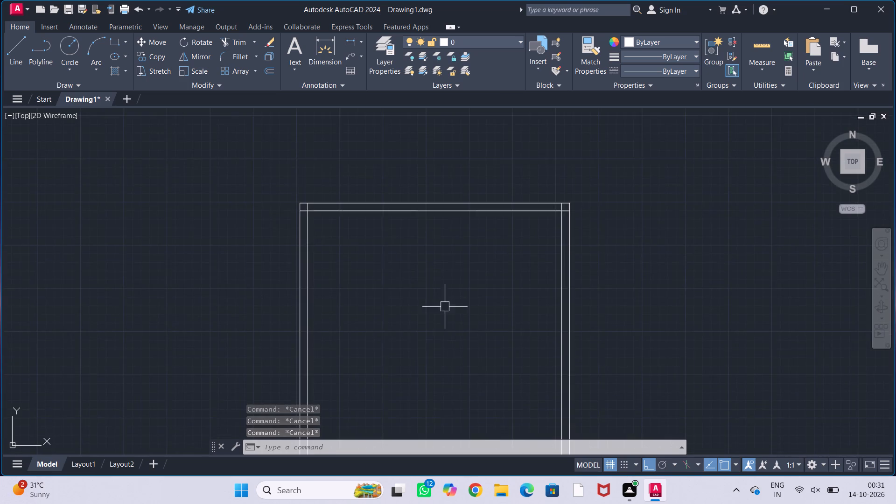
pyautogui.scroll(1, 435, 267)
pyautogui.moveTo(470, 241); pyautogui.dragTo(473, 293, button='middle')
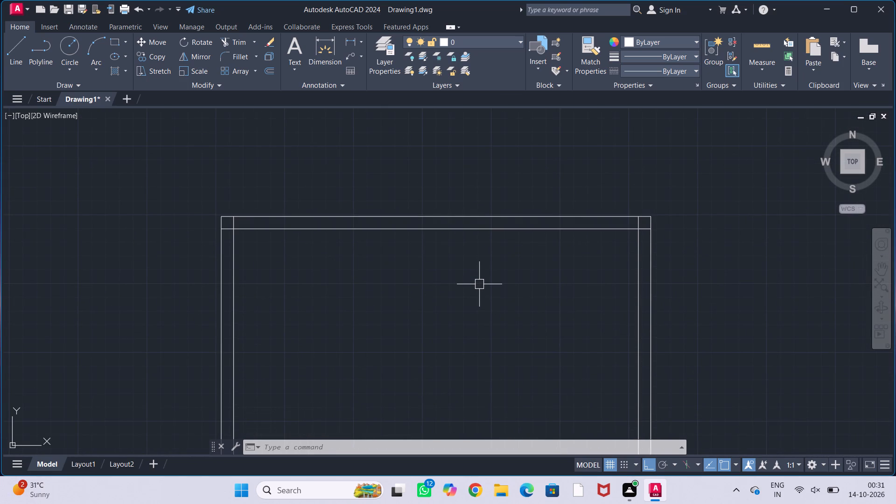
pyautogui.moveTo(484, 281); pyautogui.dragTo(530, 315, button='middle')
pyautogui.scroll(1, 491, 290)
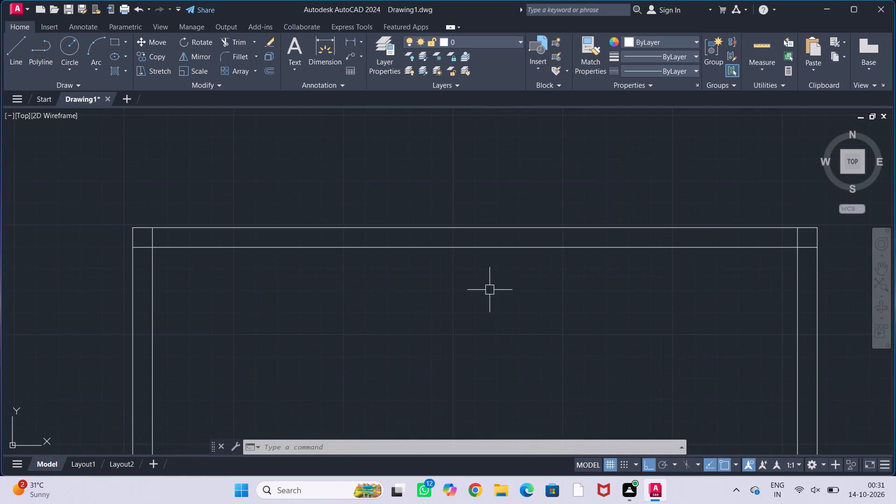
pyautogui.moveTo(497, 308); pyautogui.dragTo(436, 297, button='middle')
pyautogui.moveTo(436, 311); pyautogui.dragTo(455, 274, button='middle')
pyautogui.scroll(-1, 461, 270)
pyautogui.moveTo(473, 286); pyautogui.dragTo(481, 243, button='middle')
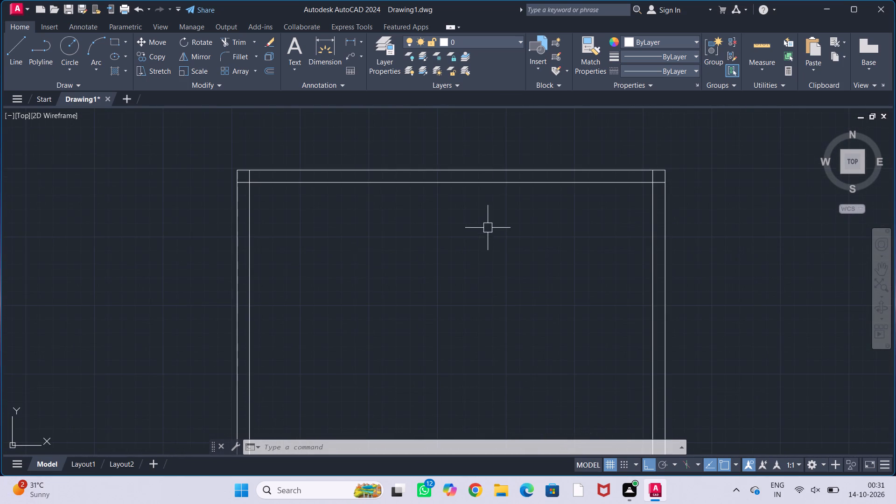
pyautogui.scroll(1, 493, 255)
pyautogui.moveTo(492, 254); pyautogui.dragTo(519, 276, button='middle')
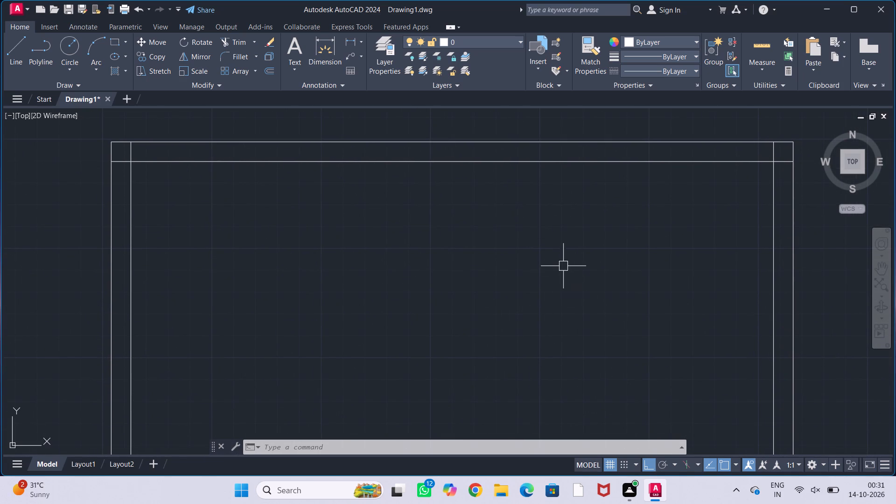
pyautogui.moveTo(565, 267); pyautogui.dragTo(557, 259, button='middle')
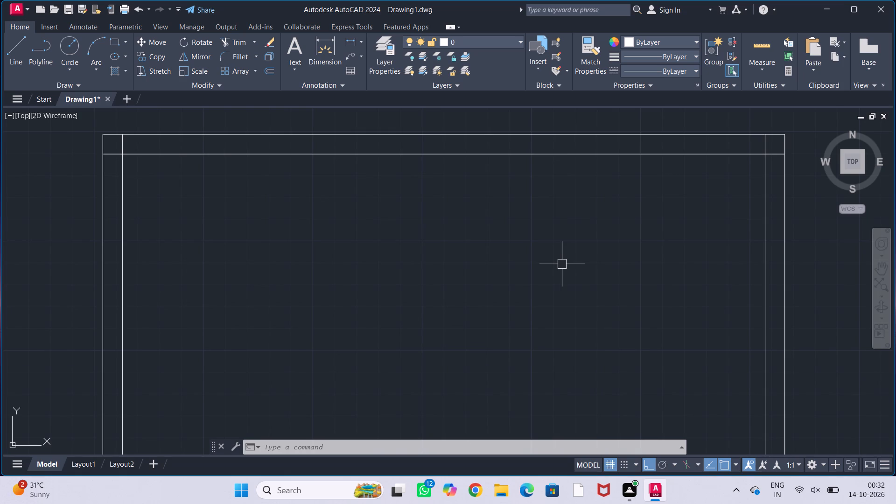
# Offset the inner line of the north exterior wall 11' south to set the first partition line.
pyautogui.write('of')
pyautogui.press('f')
pyautogui.press('Return')
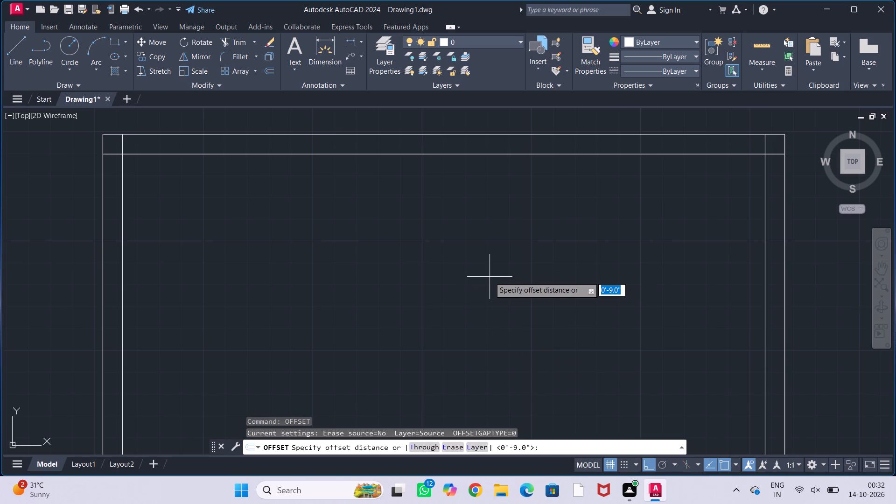
pyautogui.press('1')
pyautogui.press('1')
pyautogui.press("'")
pyautogui.press('Return')
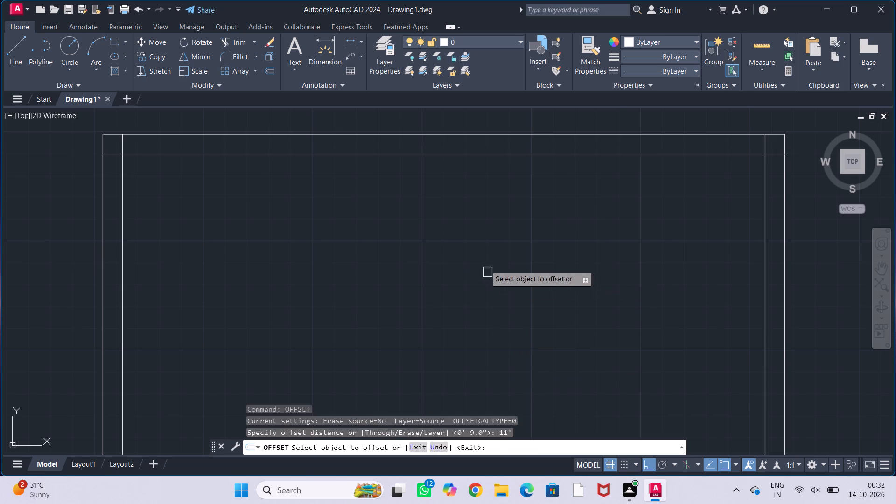
pyautogui.click(540, 158)
pyautogui.click(534, 224)
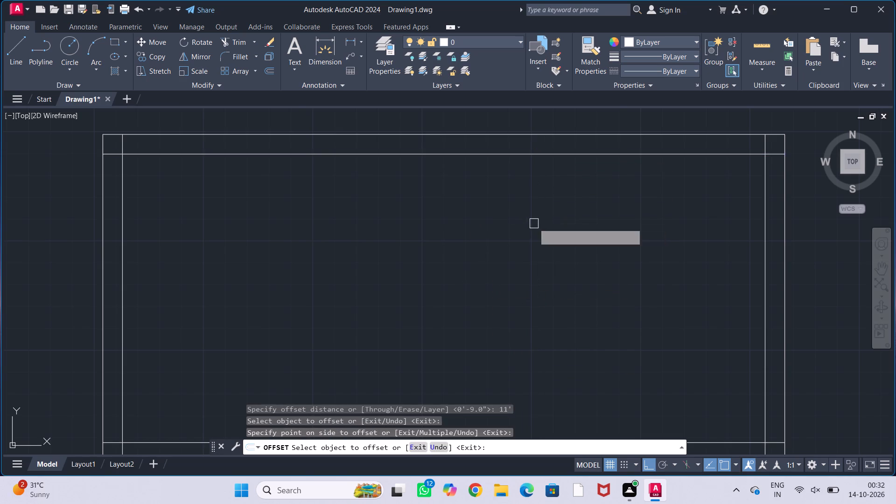
pyautogui.scroll(-1, 546, 254)
pyautogui.moveTo(555, 268); pyautogui.dragTo(508, 209, button='middle')
pyautogui.moveTo(514, 245); pyautogui.dragTo(501, 252, button='middle')
pyautogui.press('o')
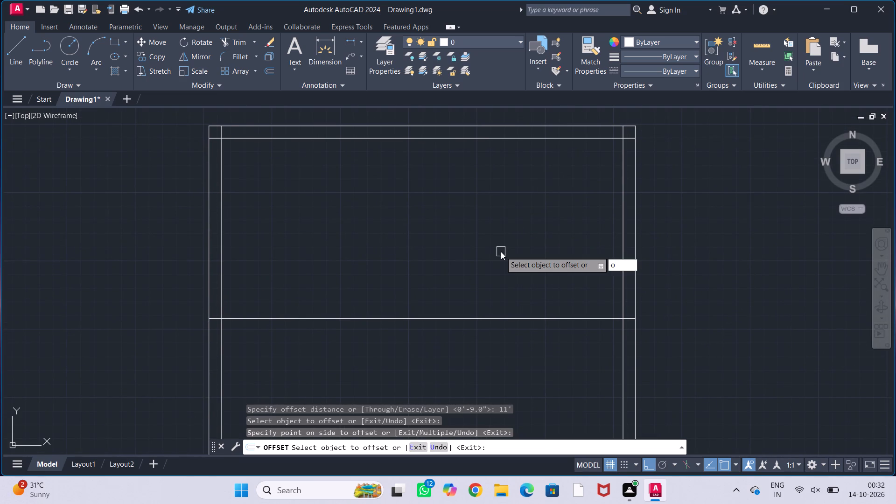
pyautogui.press('Escape')
pyautogui.press('Escape')
pyautogui.press('Escape')
pyautogui.press('Escape')
pyautogui.press('Escape')
# Offset the new partition line 4.5" south to give the interior wall its thickness.
pyautogui.press('o')
pyautogui.write('ff')
pyautogui.press('Return')
pyautogui.write('4.5')
pyautogui.hotkey('shift', '"')
pyautogui.press('Return')
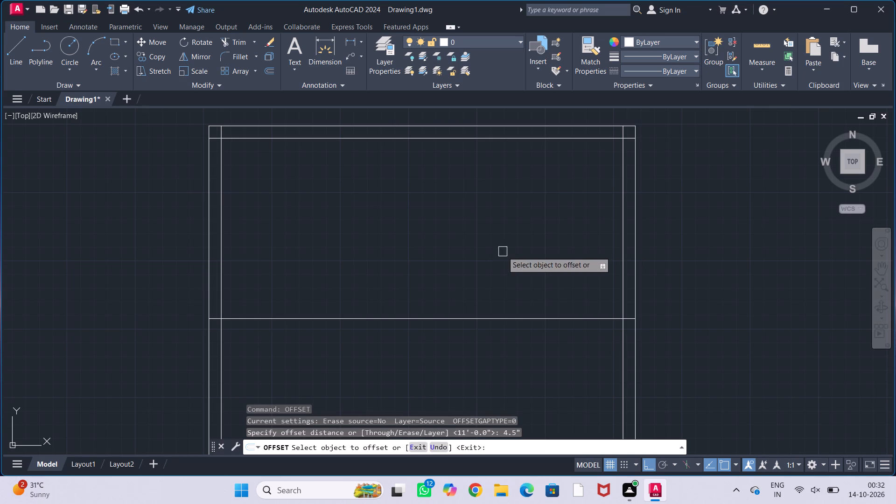
pyautogui.moveTo(513, 321); pyautogui.dragTo(513, 335)
pyautogui.click(509, 360)
pyautogui.press('Escape')
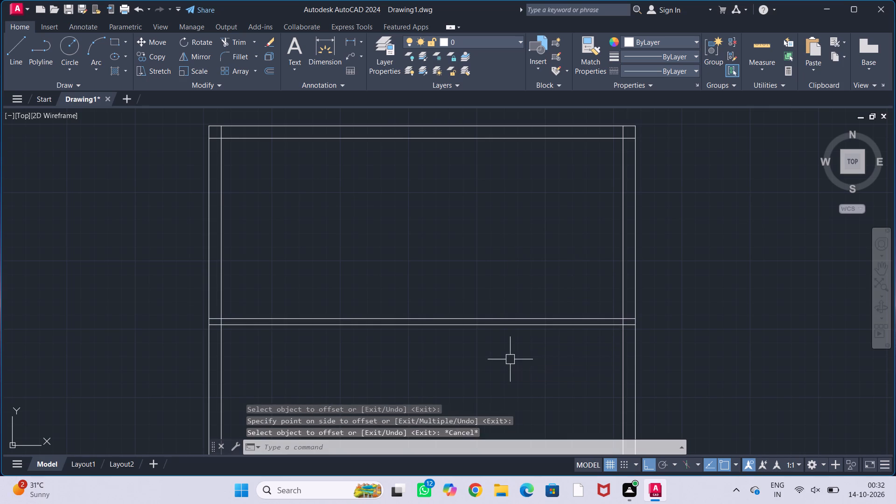
pyautogui.press('Escape')
pyautogui.press('Escape')
pyautogui.press('Escape')
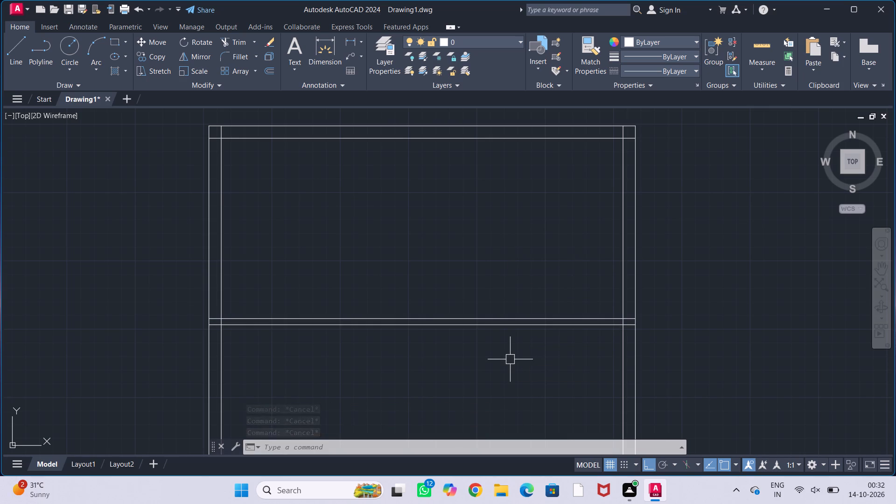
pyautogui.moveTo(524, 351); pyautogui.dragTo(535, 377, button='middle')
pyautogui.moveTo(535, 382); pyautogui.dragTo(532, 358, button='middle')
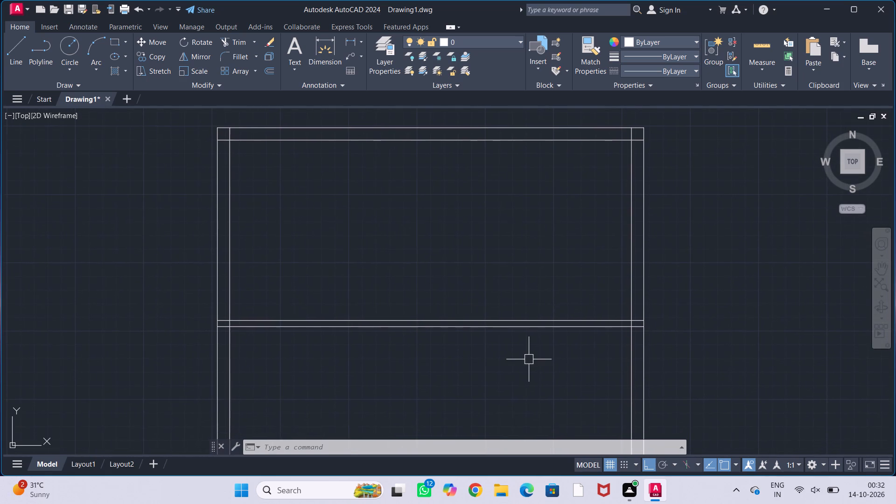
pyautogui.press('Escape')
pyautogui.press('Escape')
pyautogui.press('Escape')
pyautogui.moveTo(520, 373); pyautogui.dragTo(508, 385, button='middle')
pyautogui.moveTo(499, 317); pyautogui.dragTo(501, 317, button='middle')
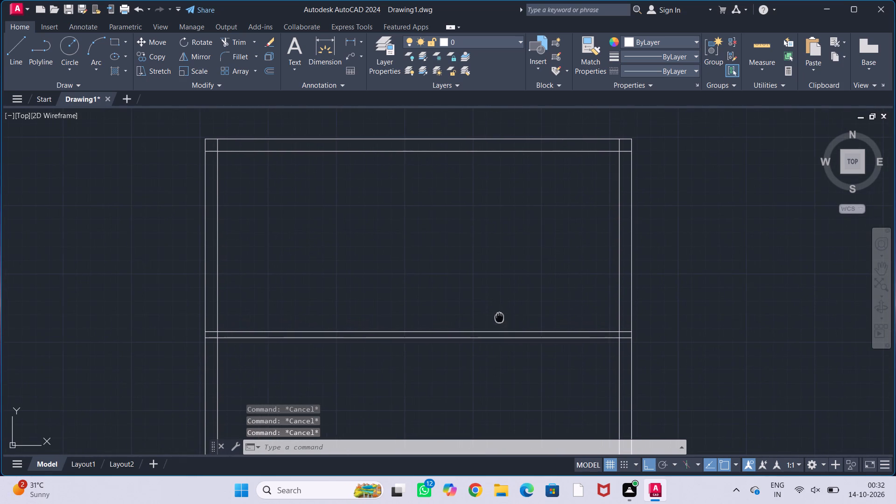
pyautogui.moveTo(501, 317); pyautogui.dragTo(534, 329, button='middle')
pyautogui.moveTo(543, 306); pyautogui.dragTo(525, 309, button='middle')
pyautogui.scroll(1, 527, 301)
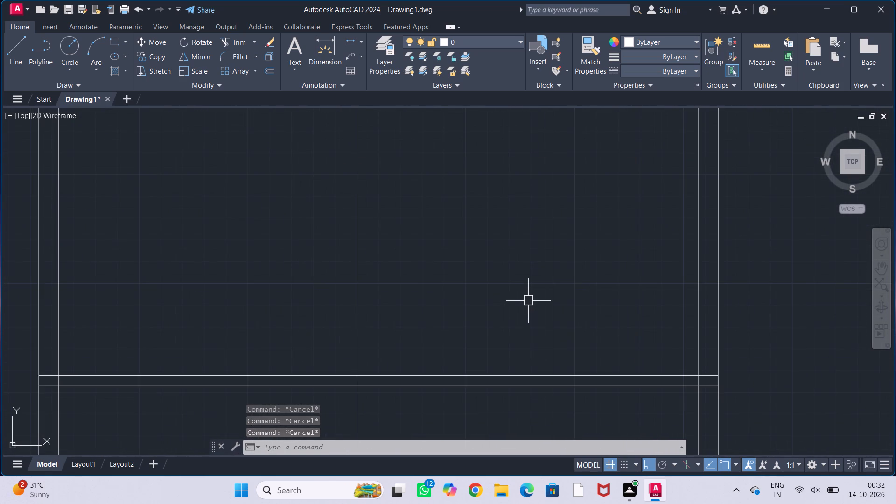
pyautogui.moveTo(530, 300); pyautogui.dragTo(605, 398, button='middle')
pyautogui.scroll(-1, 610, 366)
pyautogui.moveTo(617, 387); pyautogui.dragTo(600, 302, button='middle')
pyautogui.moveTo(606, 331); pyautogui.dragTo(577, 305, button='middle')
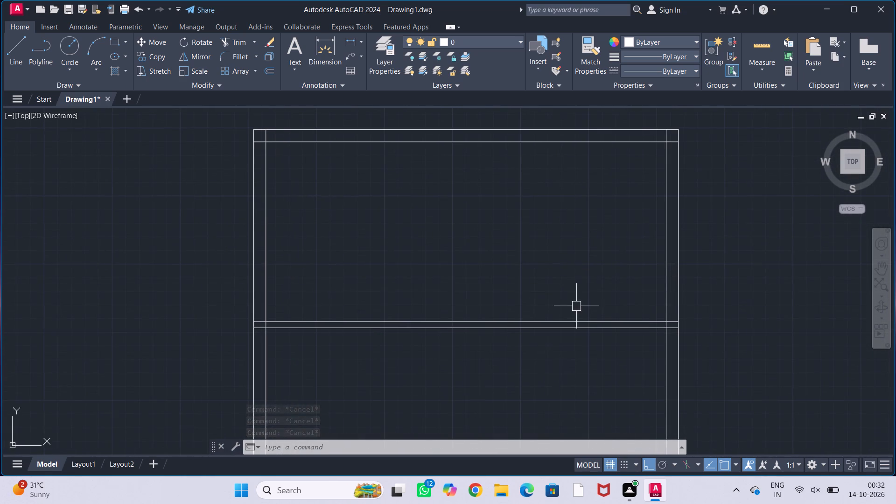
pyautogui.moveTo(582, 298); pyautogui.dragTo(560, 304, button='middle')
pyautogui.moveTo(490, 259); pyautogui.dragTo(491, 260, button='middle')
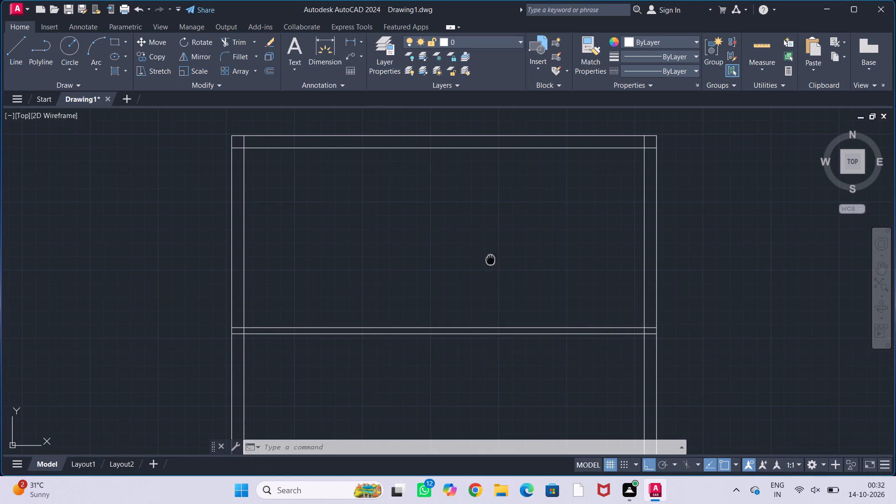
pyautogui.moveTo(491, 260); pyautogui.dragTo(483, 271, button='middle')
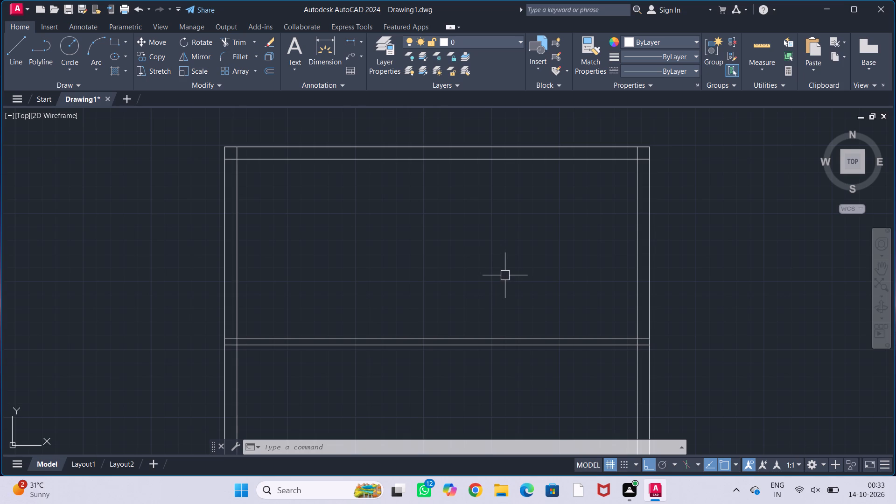
# Offset the inner line of the west exterior wall 10' east to set the first north-south partition line.
pyautogui.write('off')
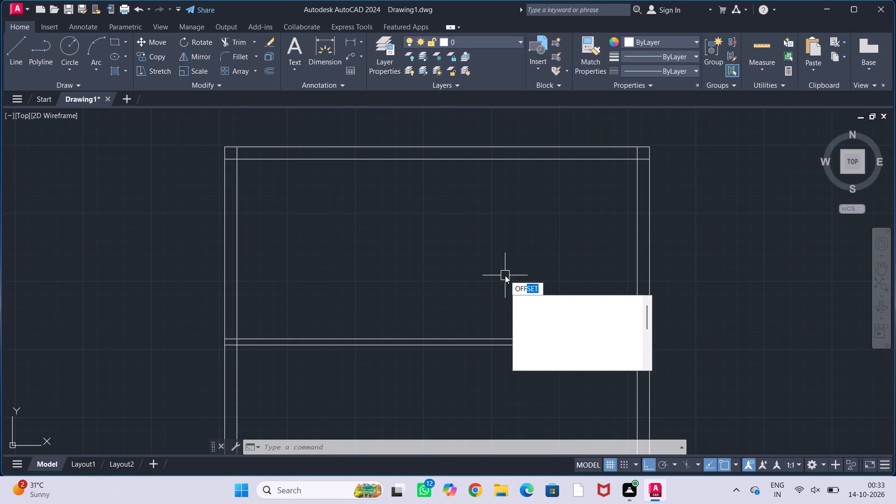
pyautogui.press('Return')
pyautogui.write("10'")
pyautogui.press('Return')
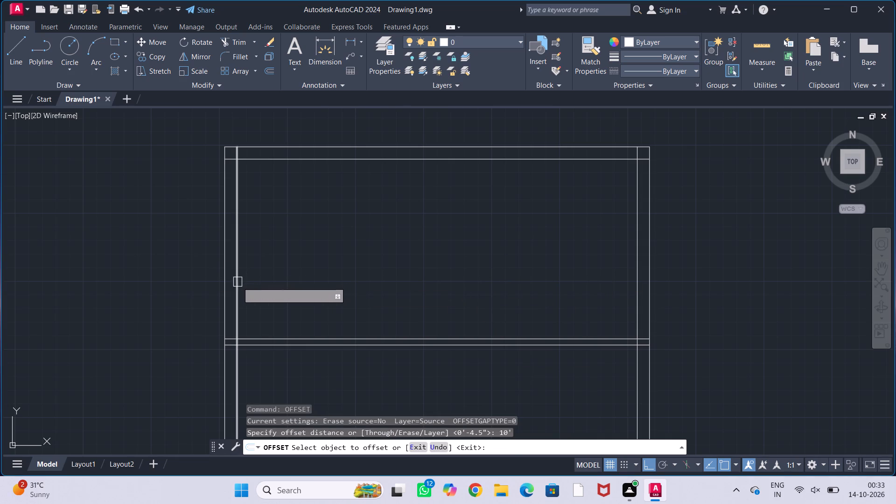
pyautogui.click(238, 282)
pyautogui.click(424, 279)
pyautogui.press('Escape')
pyautogui.press('Escape')
pyautogui.press('Escape')
pyautogui.press('Escape')
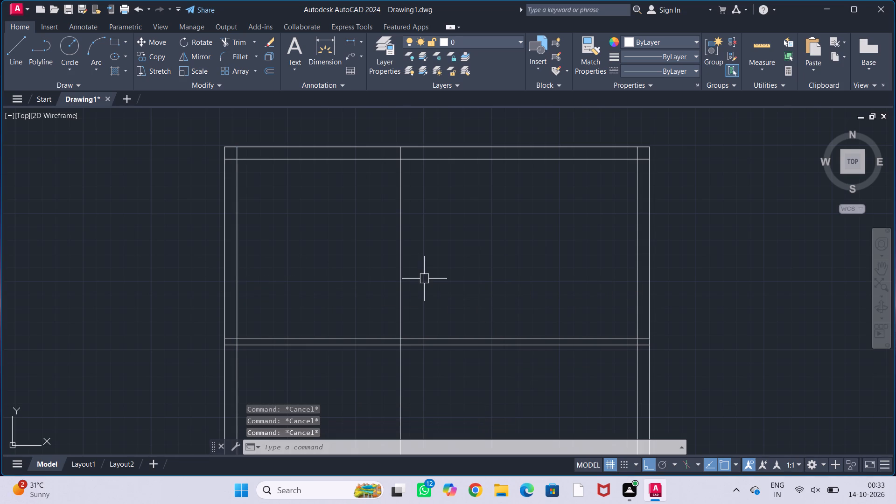
# Offset the new north-south partition line 4.5" east to give the wall its thickness.
pyautogui.press('o')
pyautogui.write('ff')
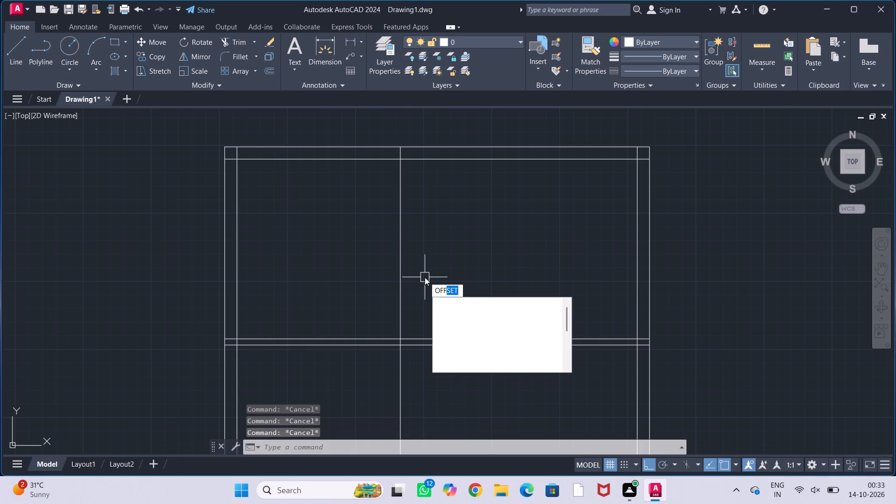
pyautogui.press('Return')
pyautogui.write('4.')
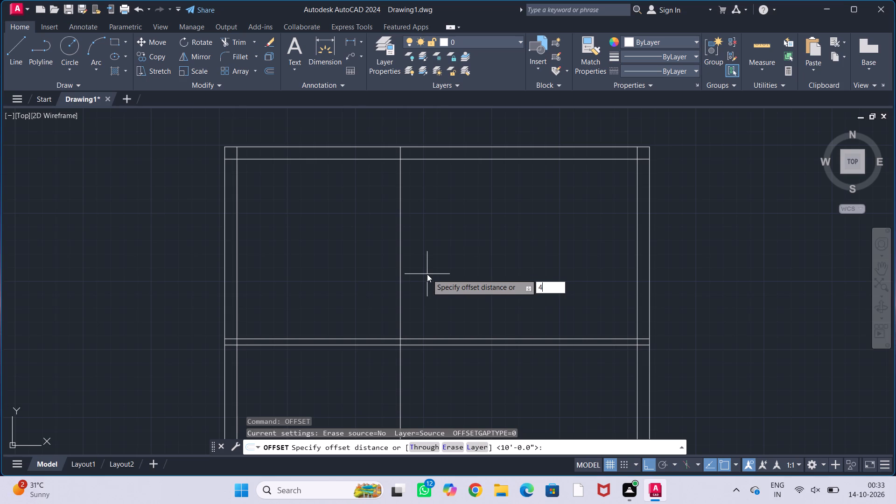
pyautogui.press('5')
pyautogui.hotkey('shift', '"')
pyautogui.press('Return')
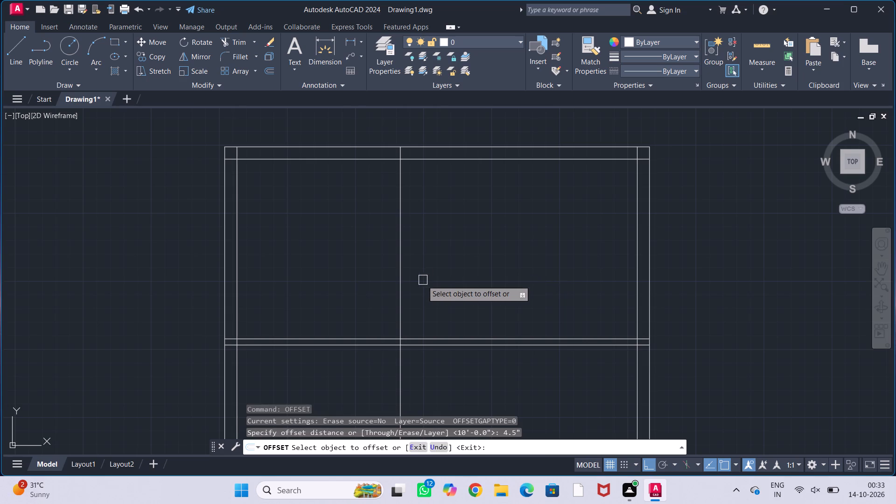
pyautogui.click(403, 293)
pyautogui.click(498, 298)
pyautogui.press('Escape')
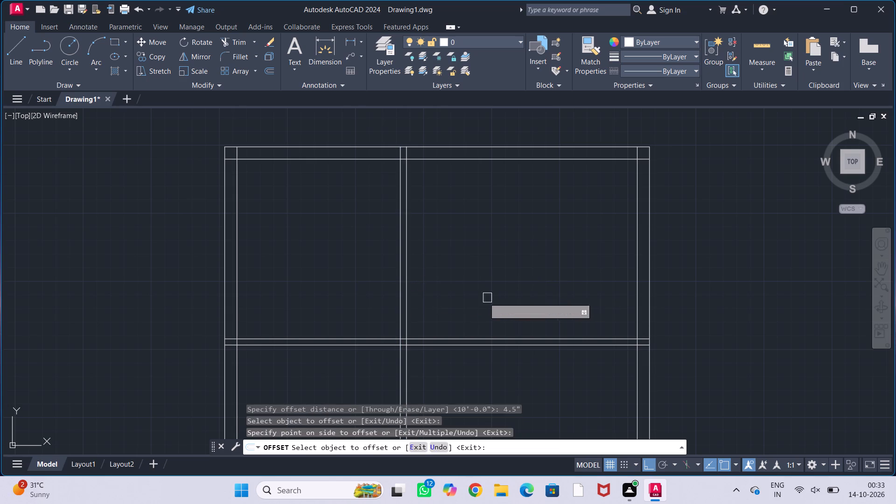
pyautogui.press('Escape')
pyautogui.press('Escape')
pyautogui.press('Escape')
pyautogui.press('Escape')
# Offset the east line of the first north-south partition 10' east to set the second partition line.
pyautogui.scroll(-1, 452, 281)
pyautogui.moveTo(464, 274); pyautogui.dragTo(449, 281, button='middle')
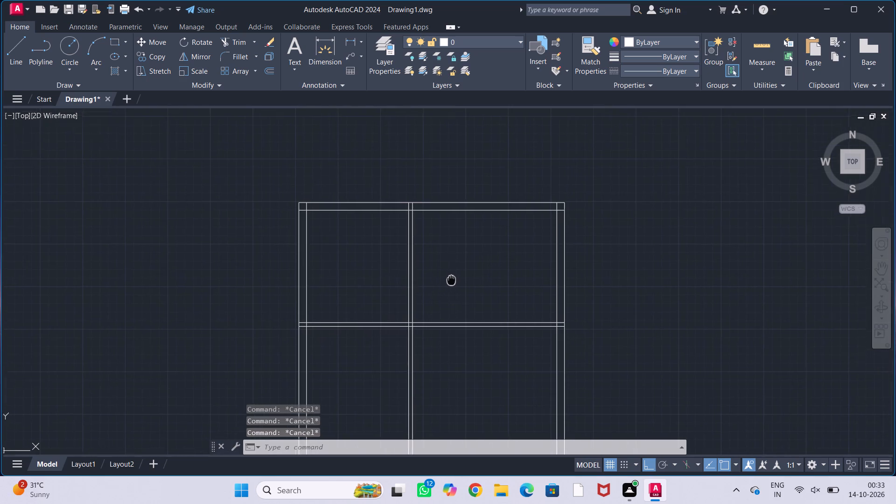
pyautogui.moveTo(449, 281); pyautogui.dragTo(449, 281, button='middle')
pyautogui.scroll(1, 443, 273)
pyautogui.moveTo(448, 266); pyautogui.dragTo(459, 264, button='middle')
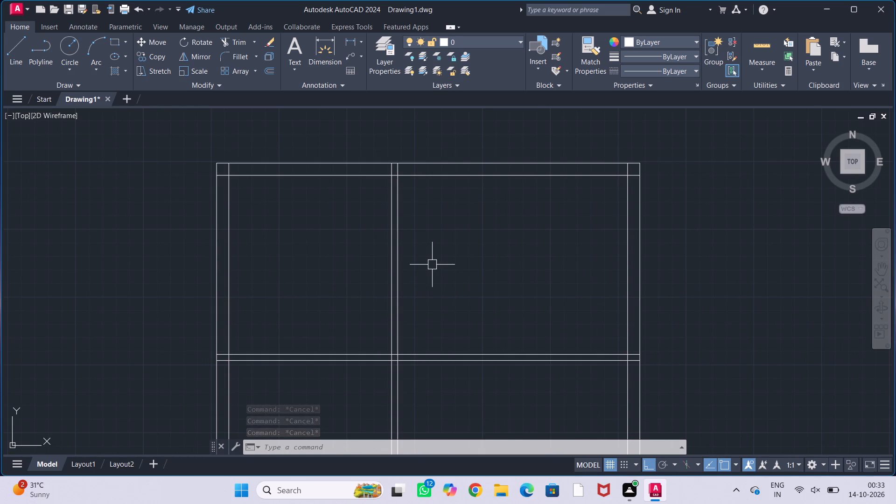
pyautogui.moveTo(432, 265); pyautogui.dragTo(414, 264, button='middle')
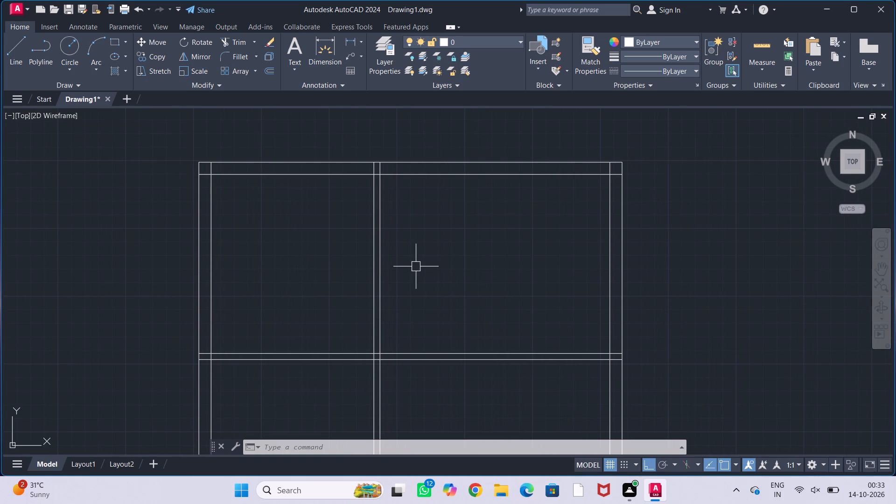
pyautogui.press('o')
pyautogui.write('ff')
pyautogui.press('Return')
pyautogui.write("10'")
pyautogui.press('Return')
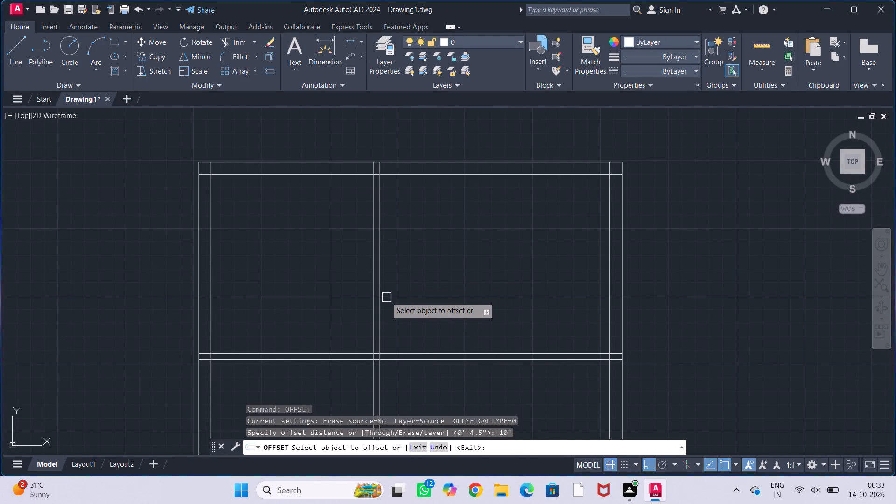
pyautogui.click(382, 299)
pyautogui.click(490, 297)
pyautogui.press('Escape')
pyautogui.press('Escape')
pyautogui.press('Escape')
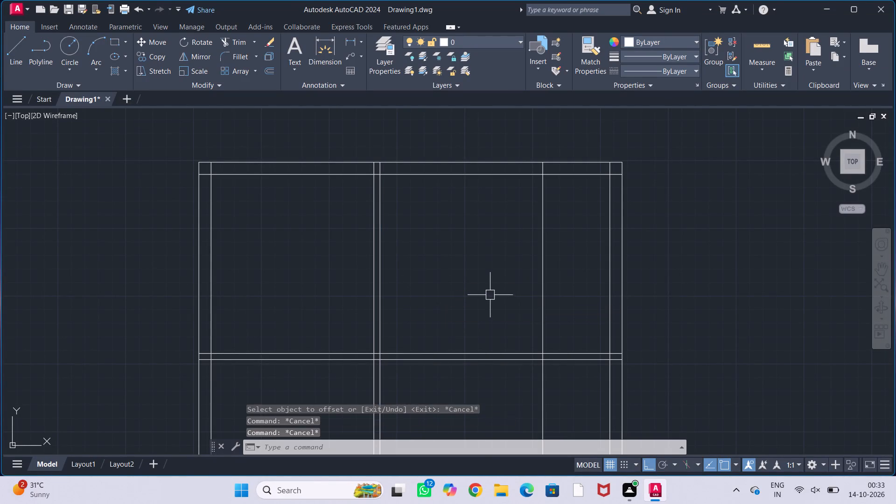
# Offset the second north-south partition line 4.5" east to give that wall its thickness.
pyautogui.moveTo(490, 294); pyautogui.dragTo(424, 301, button='middle')
pyautogui.press('o')
pyautogui.write('ff')
pyautogui.press('Return')
pyautogui.write('4.5')
pyautogui.hotkey('shift', '"')
pyautogui.press('Return')
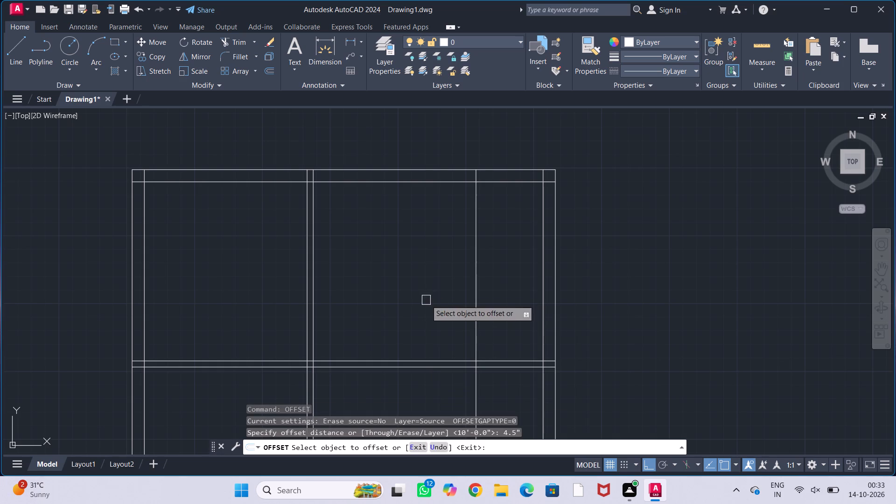
pyautogui.click(477, 302)
pyautogui.click(504, 302)
pyautogui.press('Escape')
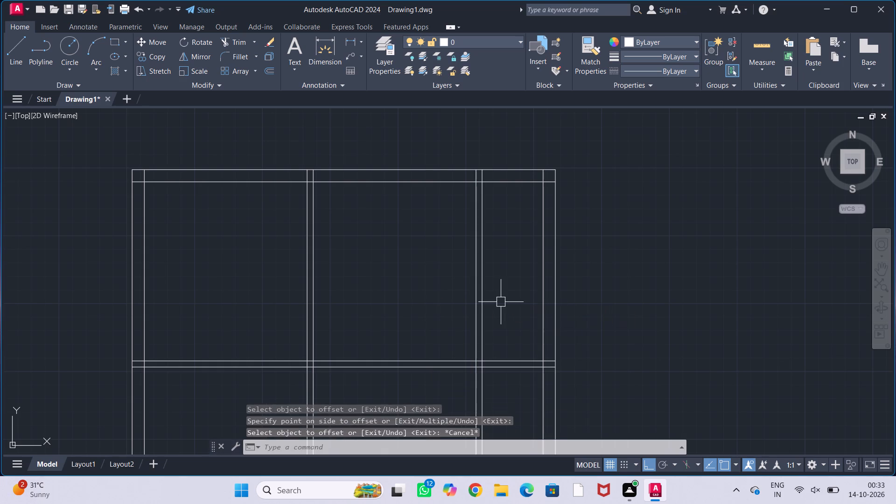
pyautogui.press('Escape')
pyautogui.press('Escape')
pyautogui.press('Escape')
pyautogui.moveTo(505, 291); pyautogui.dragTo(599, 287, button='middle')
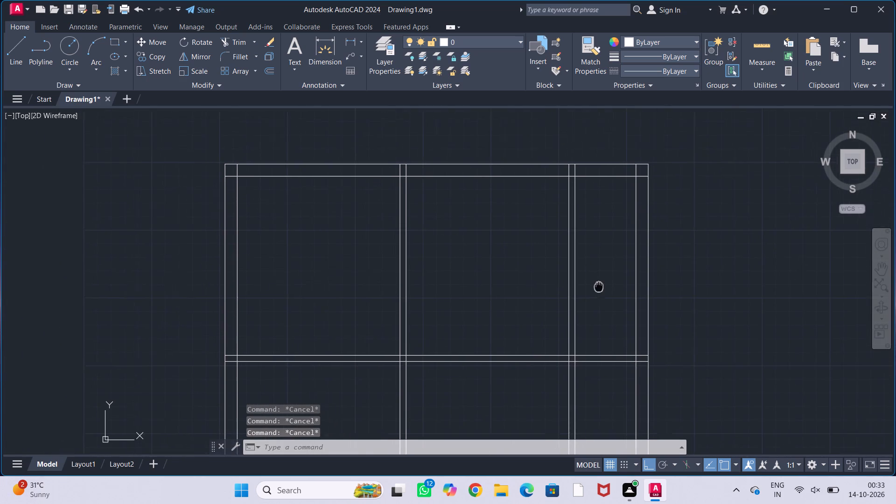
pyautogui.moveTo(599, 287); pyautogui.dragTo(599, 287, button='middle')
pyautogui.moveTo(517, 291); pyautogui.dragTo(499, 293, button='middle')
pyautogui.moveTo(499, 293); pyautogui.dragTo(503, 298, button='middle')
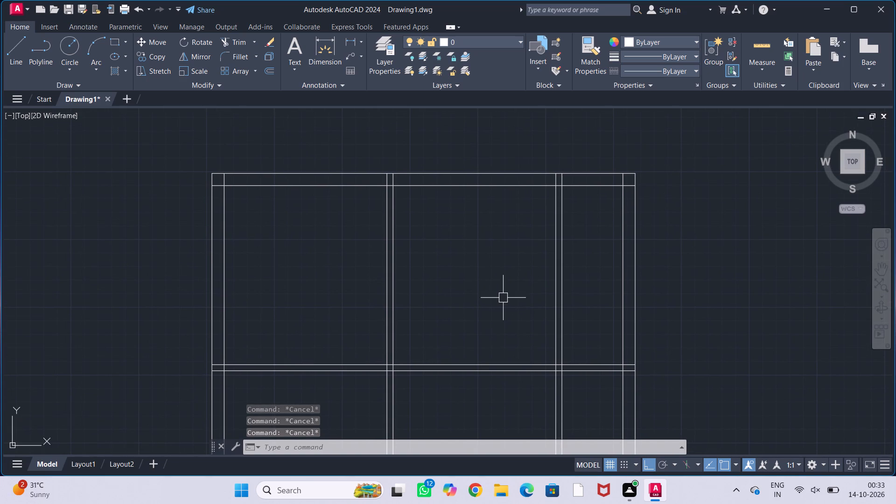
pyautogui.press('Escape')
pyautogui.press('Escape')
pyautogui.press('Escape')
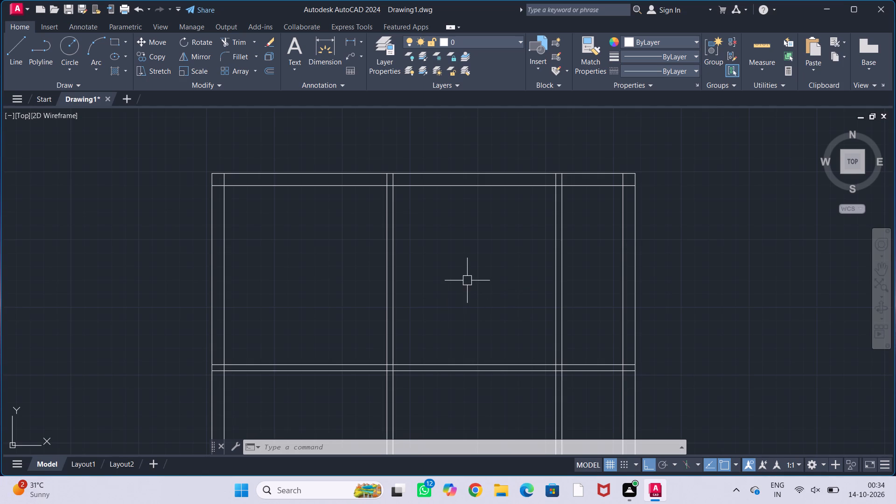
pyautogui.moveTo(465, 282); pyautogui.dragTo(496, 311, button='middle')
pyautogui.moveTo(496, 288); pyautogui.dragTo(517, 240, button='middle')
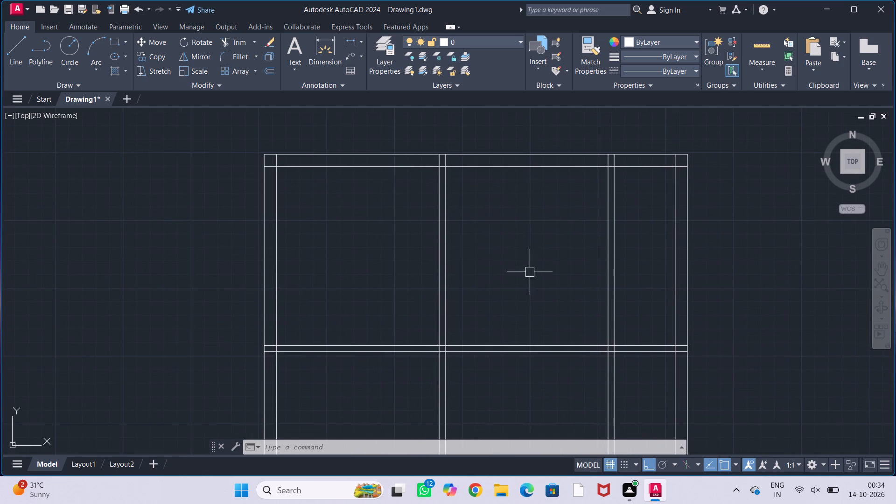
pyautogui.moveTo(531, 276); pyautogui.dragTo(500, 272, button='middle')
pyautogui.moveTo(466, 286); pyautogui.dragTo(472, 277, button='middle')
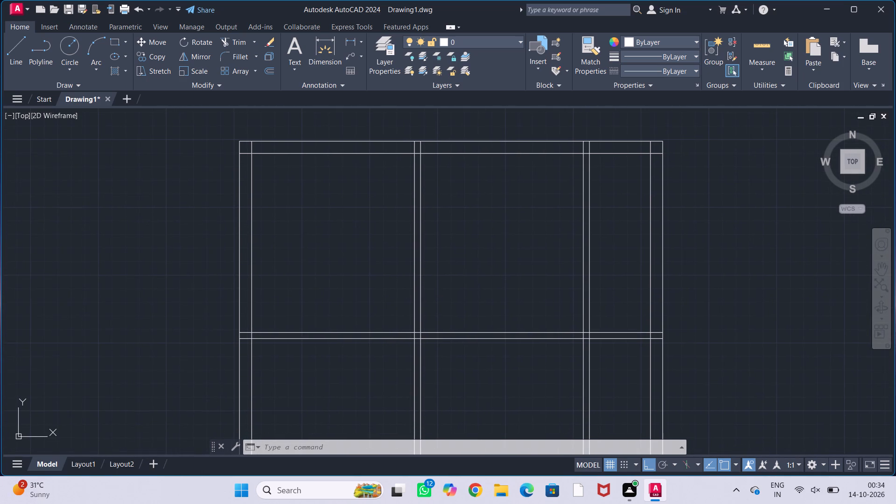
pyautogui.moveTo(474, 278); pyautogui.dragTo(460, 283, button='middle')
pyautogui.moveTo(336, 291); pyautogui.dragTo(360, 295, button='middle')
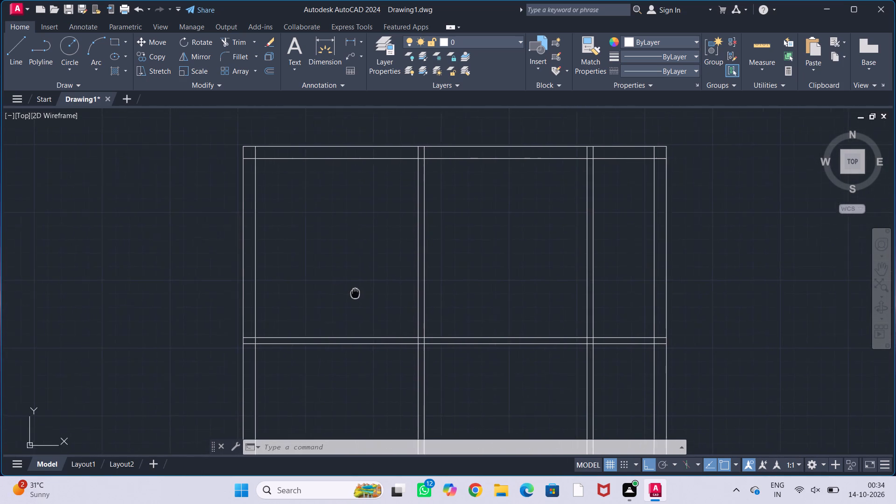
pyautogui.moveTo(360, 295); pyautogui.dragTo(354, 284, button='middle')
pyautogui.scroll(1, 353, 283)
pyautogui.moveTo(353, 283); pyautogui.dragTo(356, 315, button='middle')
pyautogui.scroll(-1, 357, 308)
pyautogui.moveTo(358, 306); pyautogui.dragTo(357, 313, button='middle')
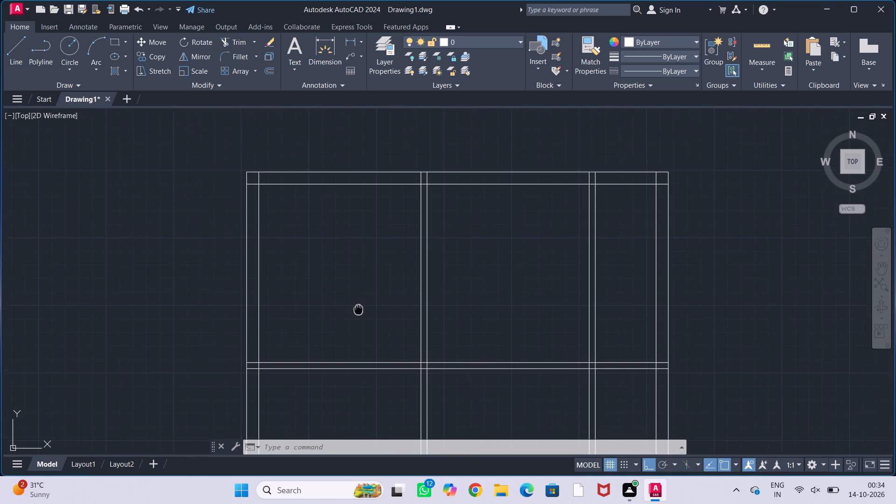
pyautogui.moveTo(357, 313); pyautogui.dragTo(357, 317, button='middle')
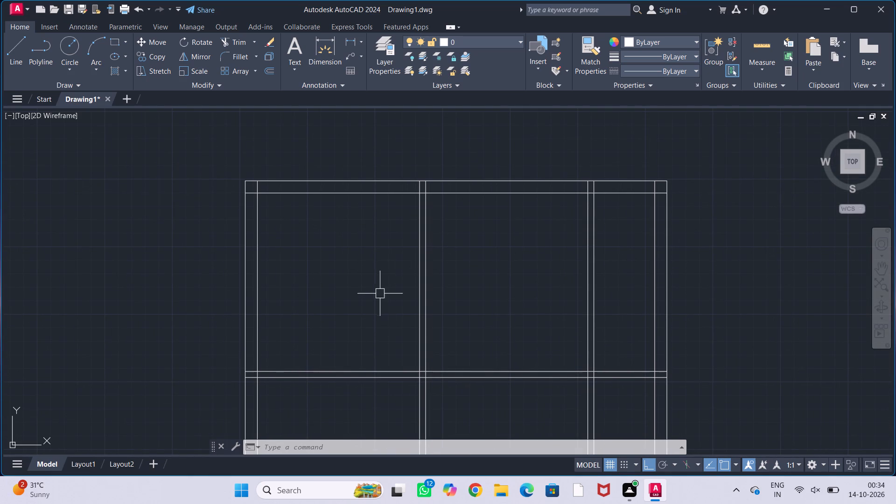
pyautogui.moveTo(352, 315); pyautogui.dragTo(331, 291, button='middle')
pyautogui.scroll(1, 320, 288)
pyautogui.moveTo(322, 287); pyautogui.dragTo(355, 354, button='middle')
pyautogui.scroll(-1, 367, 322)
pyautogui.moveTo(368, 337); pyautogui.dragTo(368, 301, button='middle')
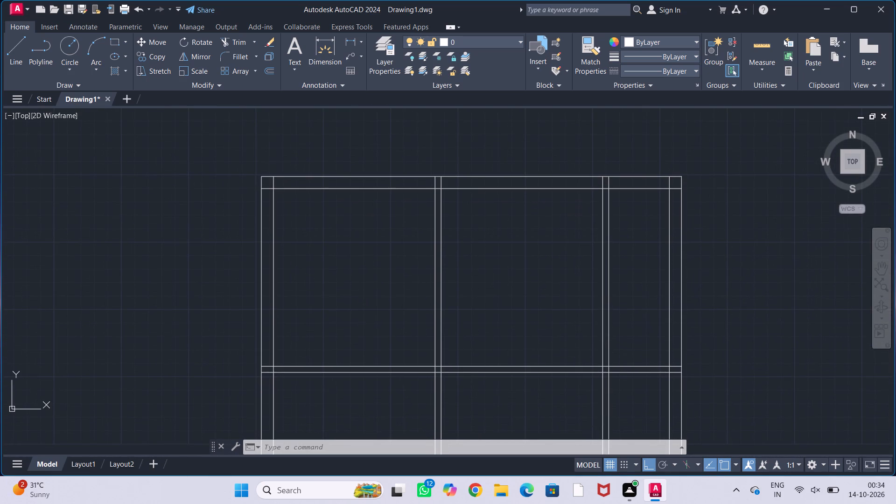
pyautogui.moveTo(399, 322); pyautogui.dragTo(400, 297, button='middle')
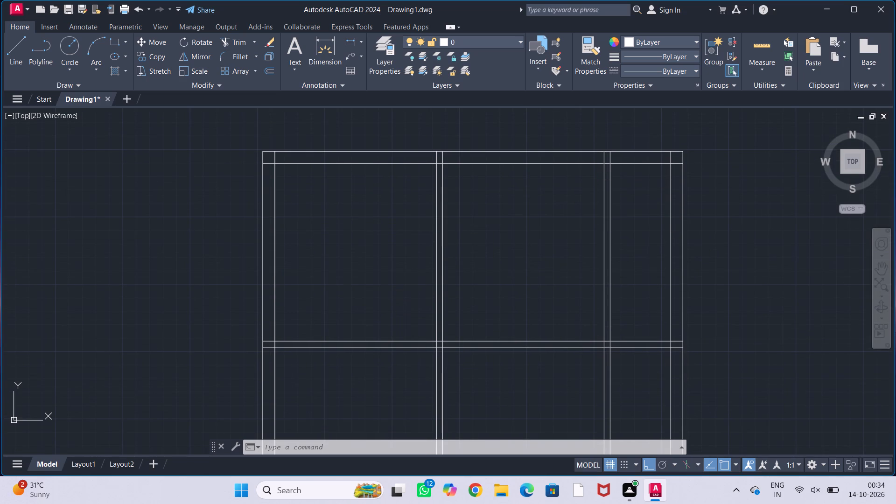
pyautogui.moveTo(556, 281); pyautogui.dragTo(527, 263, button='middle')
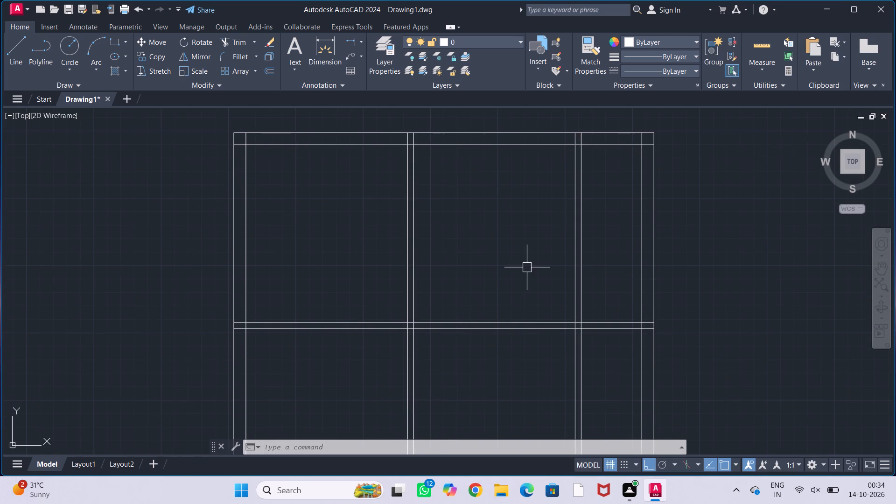
# Trim the inner wall lines that overrun into the northwest corner of the exterior walls.
pyautogui.write('tr')
pyautogui.press('Return')
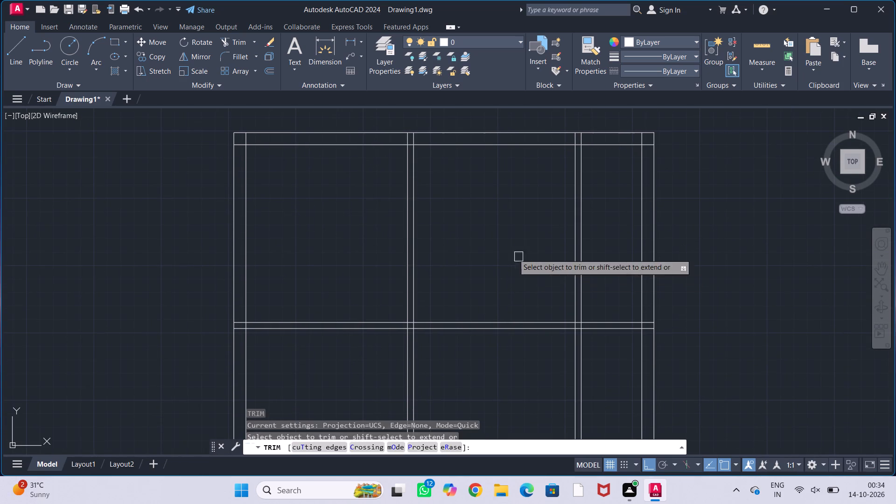
pyautogui.moveTo(314, 223); pyautogui.dragTo(345, 287, button='middle')
pyautogui.scroll(3, 266, 203)
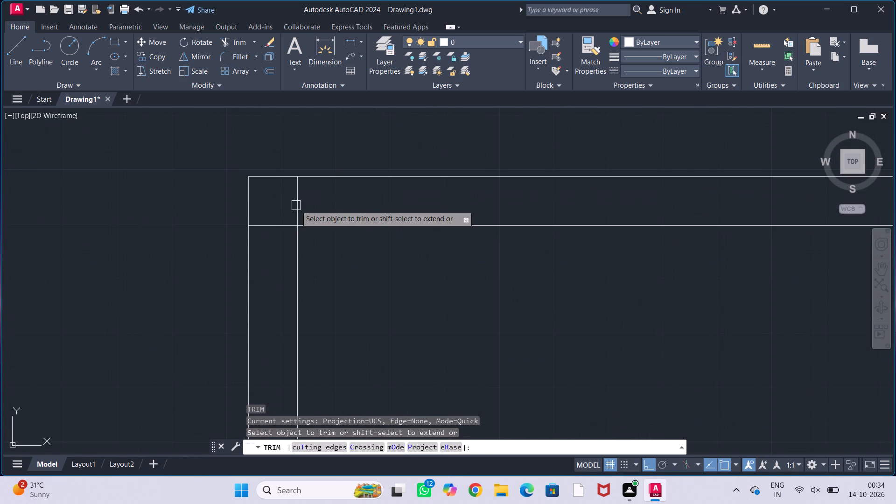
pyautogui.click(297, 206)
pyautogui.click(273, 222)
# Trim the partition ends inside the north exterior wall and the wall's inner line across the first north-south partition.
pyautogui.scroll(-2, 278, 218)
pyautogui.moveTo(405, 262); pyautogui.dragTo(281, 218, button='middle')
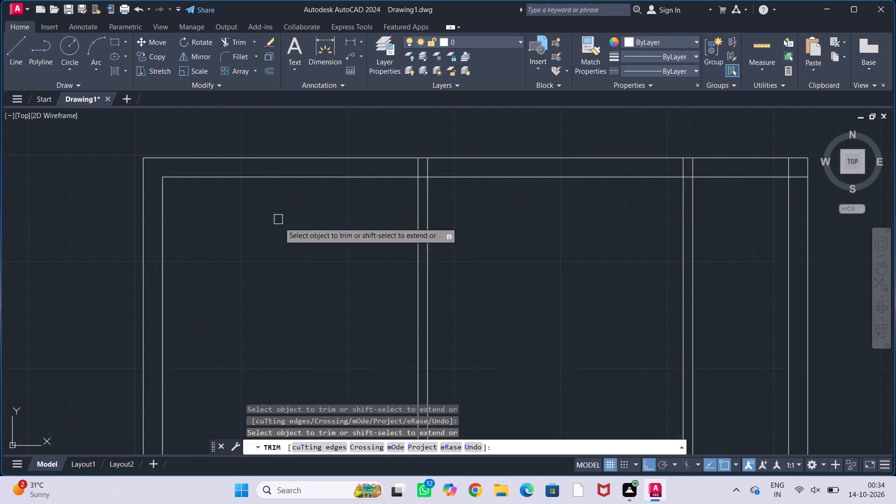
pyautogui.scroll(2, 441, 176)
pyautogui.moveTo(357, 154); pyautogui.dragTo(443, 168)
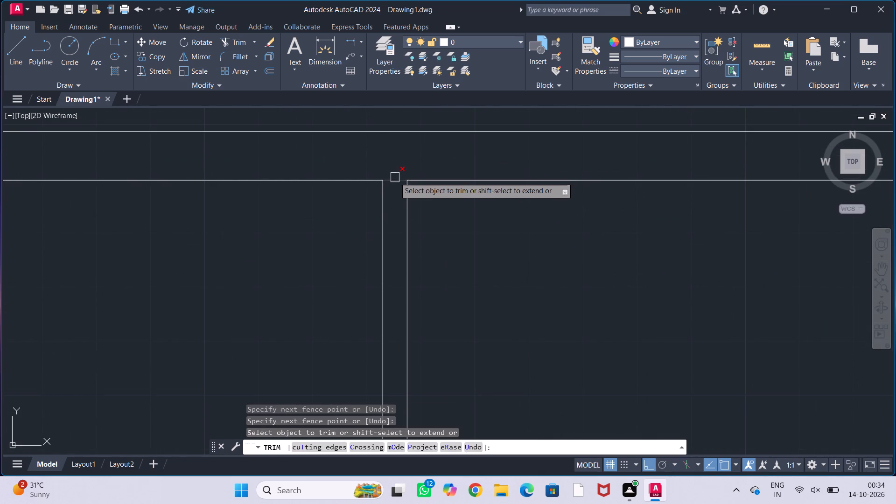
pyautogui.click(395, 180)
# Trim the second north-south partition's ends inside the north exterior wall and the wall's inner line across that partition.
pyautogui.scroll(-2, 396, 174)
pyautogui.scroll(-2, 502, 213)
pyautogui.moveTo(512, 229); pyautogui.dragTo(267, 199, button='middle')
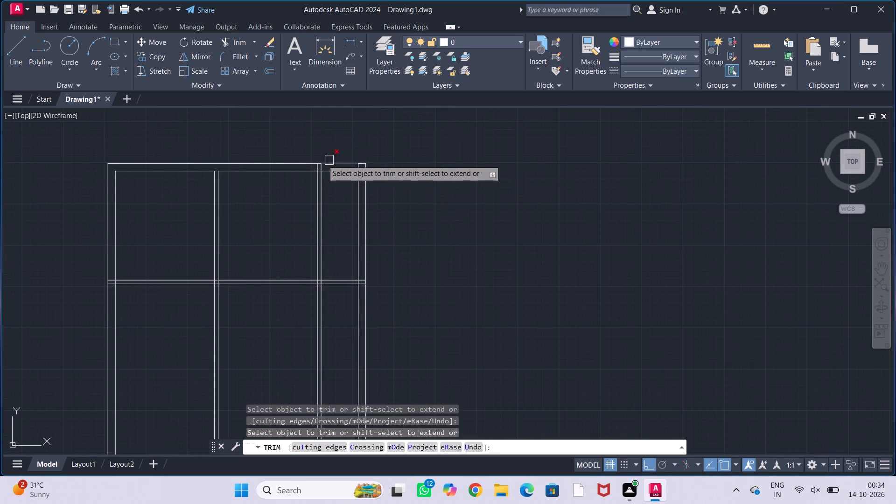
pyautogui.scroll(4, 321, 160)
pyautogui.moveTo(271, 175); pyautogui.dragTo(374, 185)
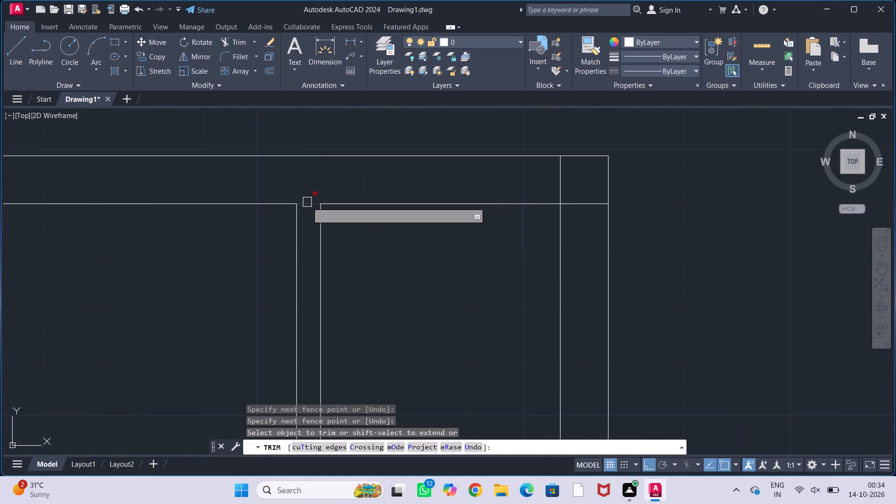
pyautogui.click(307, 202)
# Trim the inner wall lines that overrun into the northeast corner of the exterior walls.
pyautogui.scroll(-2, 399, 179)
pyautogui.moveTo(442, 179); pyautogui.dragTo(389, 170, button='middle')
pyautogui.scroll(2, 407, 185)
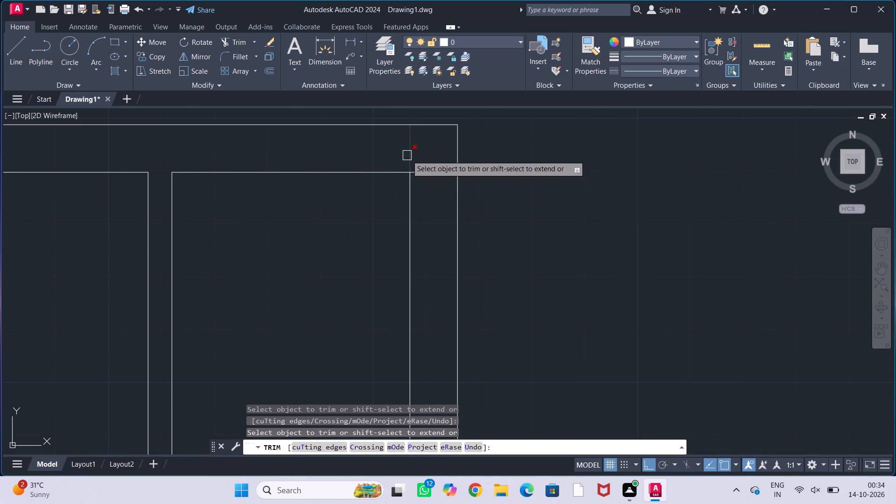
pyautogui.click(407, 155)
pyautogui.click(433, 177)
pyautogui.click(431, 166)
pyautogui.scroll(-3, 433, 170)
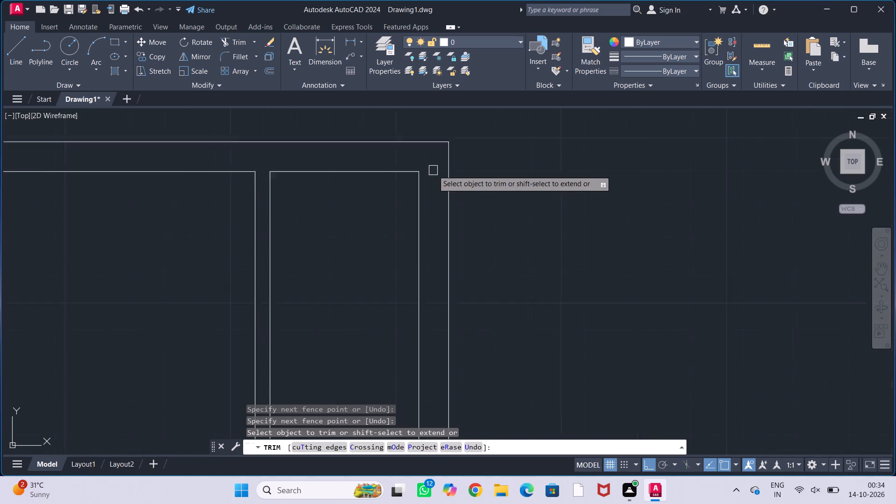
# Trim the east-west partition's ends inside the west exterior wall and the wall's inner line across the partition.
pyautogui.moveTo(397, 208); pyautogui.dragTo(532, 172, button='middle')
pyautogui.moveTo(416, 227); pyautogui.dragTo(486, 175, button='middle')
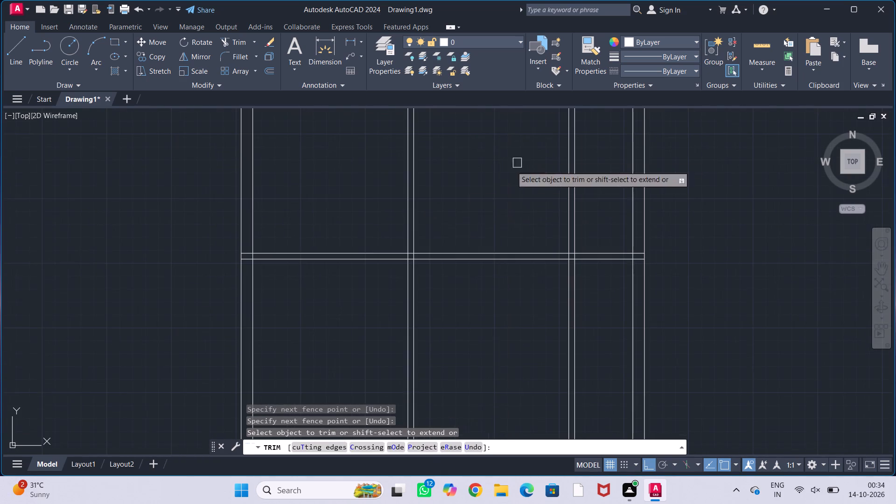
pyautogui.scroll(3, 257, 257)
pyautogui.moveTo(203, 221); pyautogui.dragTo(207, 295)
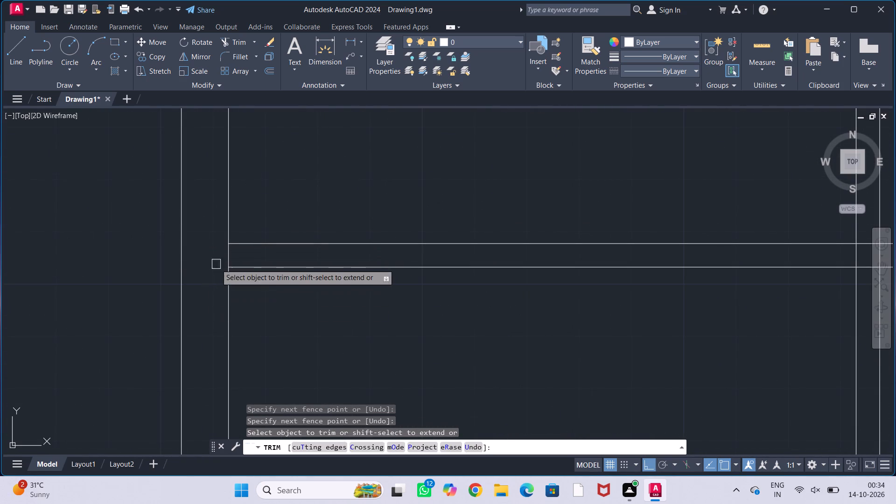
pyautogui.click(228, 254)
pyautogui.scroll(-2, 228, 254)
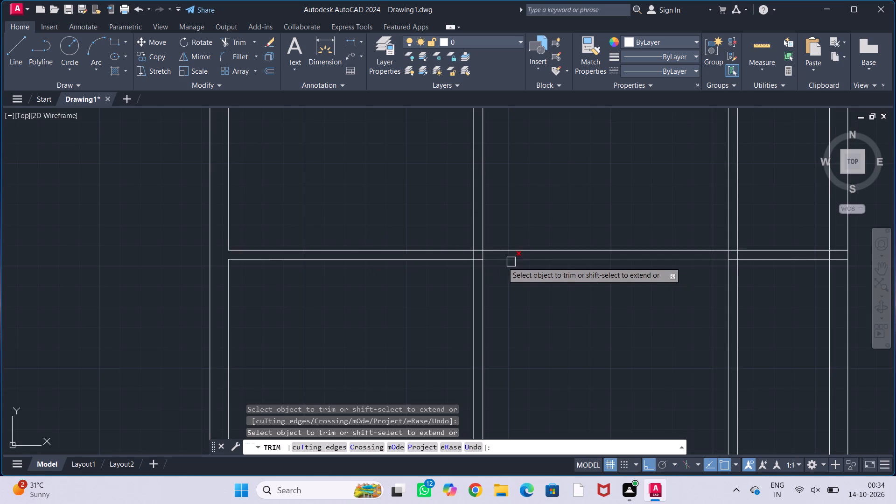
# Trim the crossing lines where the first north-south partition meets the east-west partition to open the junction.
pyautogui.scroll(2, 480, 263)
pyautogui.moveTo(468, 216); pyautogui.dragTo(478, 283)
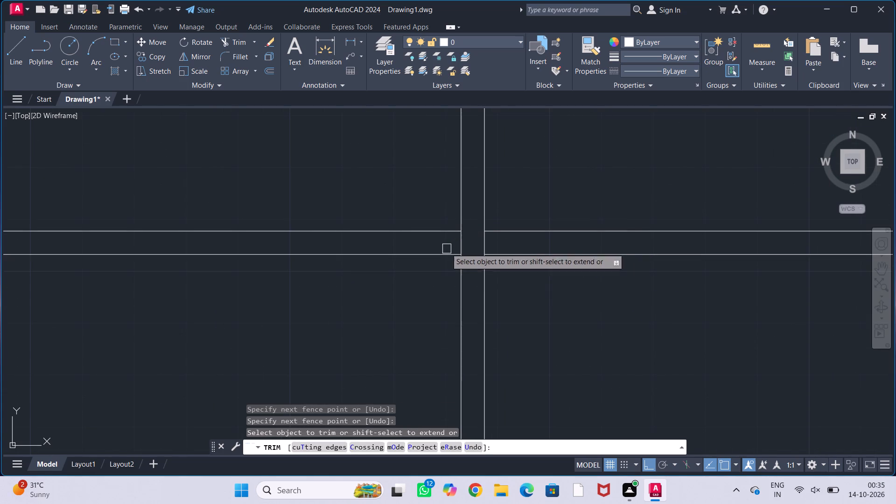
pyautogui.moveTo(450, 242); pyautogui.dragTo(497, 247)
pyautogui.scroll(-3, 497, 247)
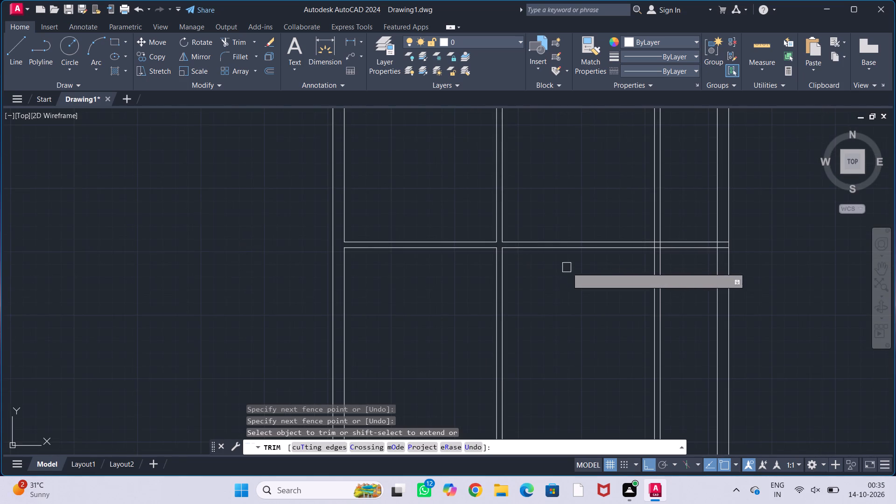
# Trim the crossing lines where the second north-south partition meets the east-west partition to open the junction.
pyautogui.moveTo(567, 267); pyautogui.dragTo(371, 268, button='middle')
pyautogui.scroll(2, 478, 248)
pyautogui.scroll(2, 436, 241)
pyautogui.moveTo(430, 218); pyautogui.dragTo(429, 285)
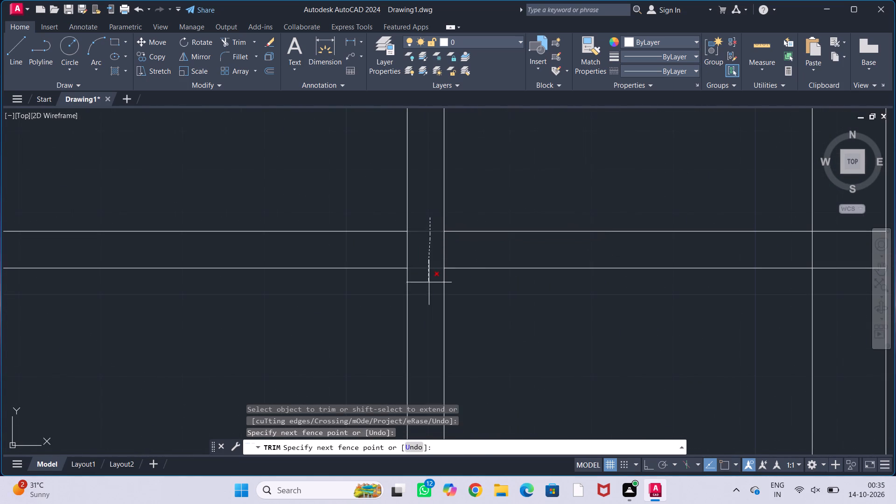
pyautogui.moveTo(429, 285); pyautogui.dragTo(430, 289)
pyautogui.moveTo(386, 246); pyautogui.dragTo(495, 258)
pyautogui.scroll(-2, 491, 254)
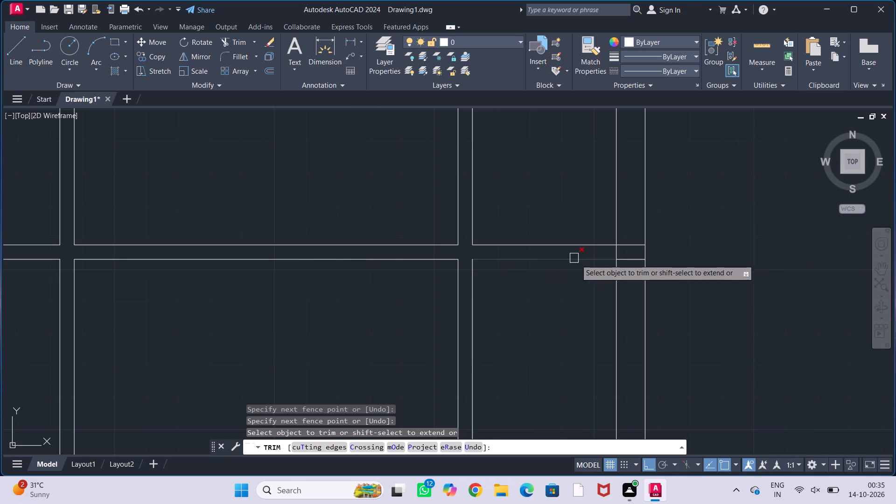
# Trim the east-west partition's ends inside the east exterior wall and the wall's inner line across the partition.
pyautogui.scroll(1, 636, 245)
pyautogui.moveTo(623, 226); pyautogui.dragTo(630, 298)
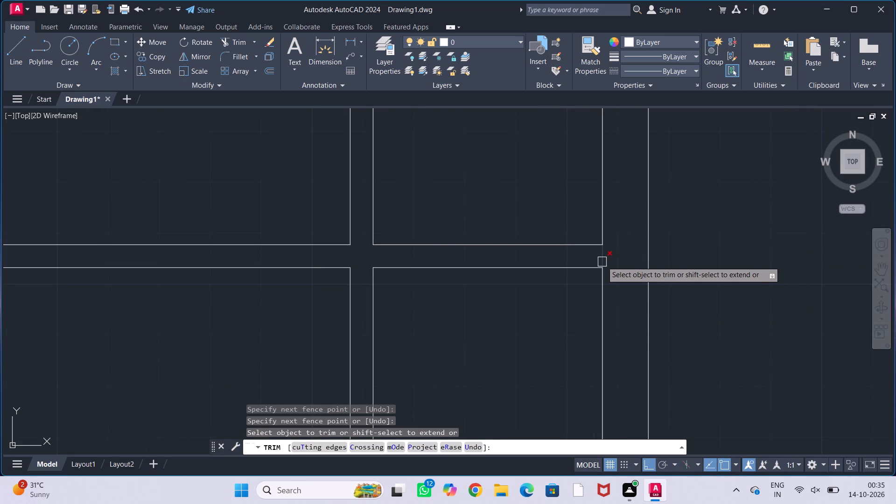
pyautogui.click(602, 261)
pyautogui.press('Escape')
pyautogui.press('Escape')
pyautogui.press('Escape')
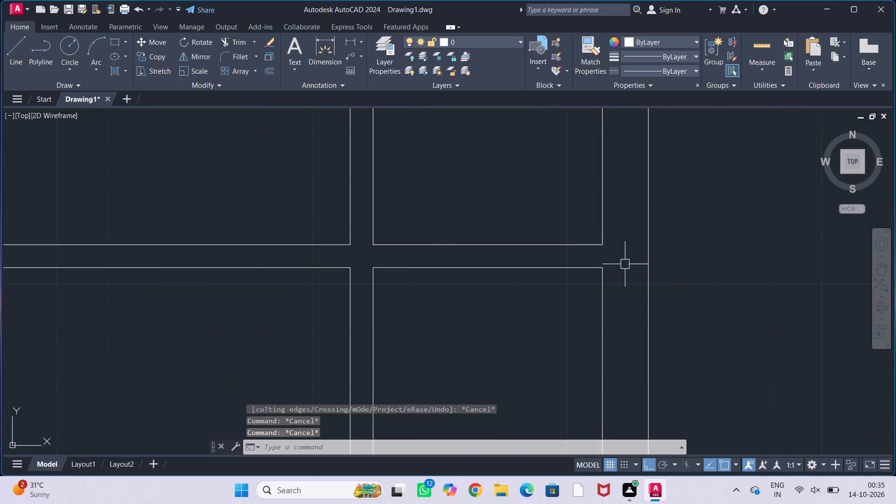
pyautogui.press('Escape')
pyautogui.press('Escape')
# Examine the trimmed walls and the room layout along the north side of the plan.
pyautogui.scroll(-4, 621, 262)
pyautogui.moveTo(545, 232); pyautogui.dragTo(579, 265, button='middle')
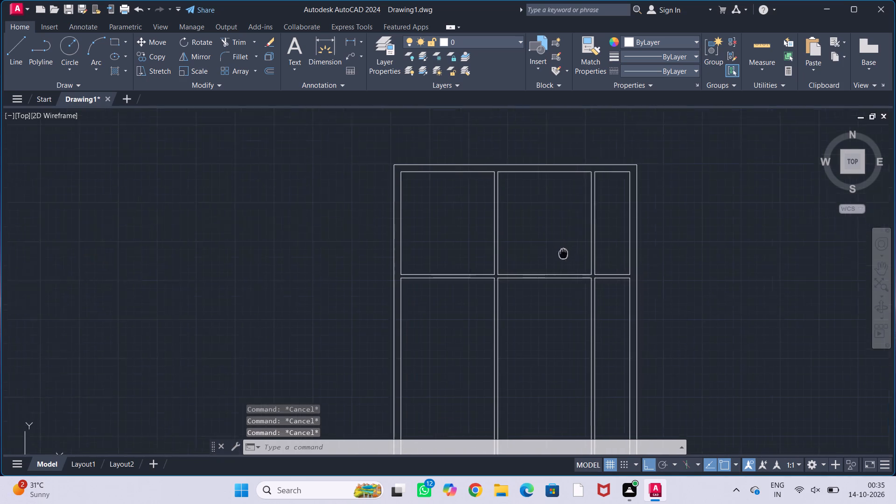
pyautogui.moveTo(579, 265); pyautogui.dragTo(590, 275, button='middle')
pyautogui.scroll(1, 480, 258)
pyautogui.moveTo(495, 251); pyautogui.dragTo(492, 266, button='middle')
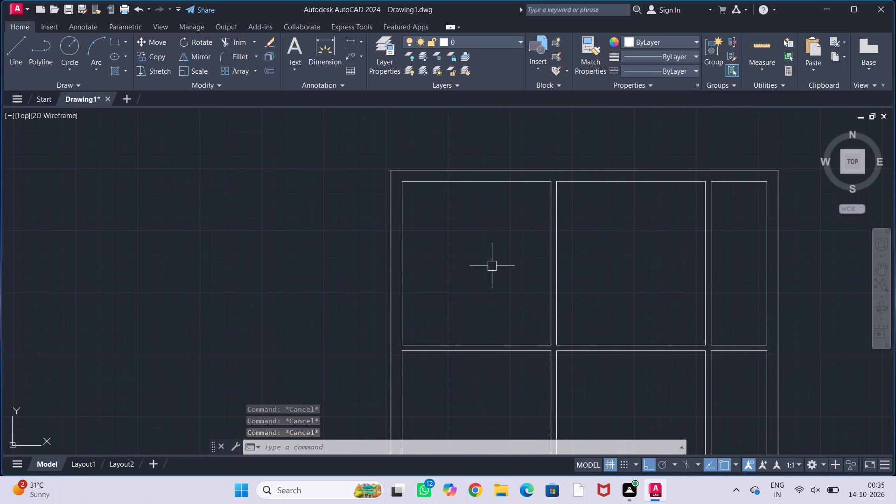
pyautogui.moveTo(492, 266); pyautogui.dragTo(472, 266, button='middle')
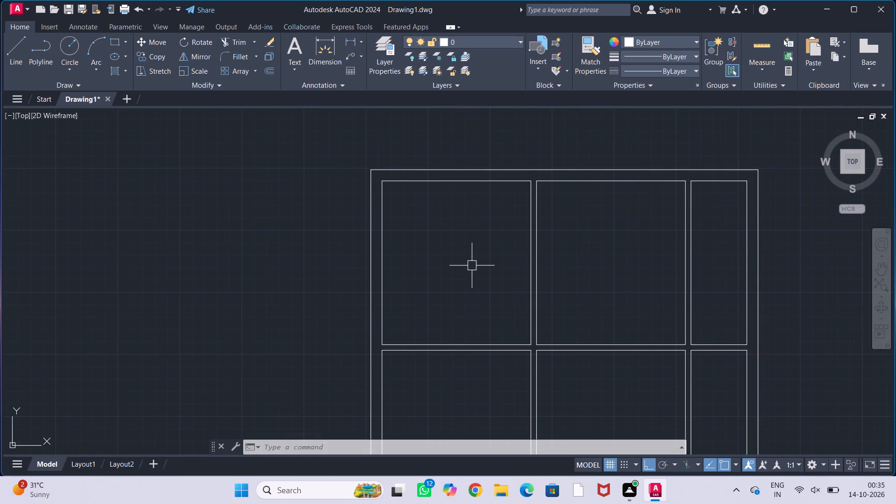
pyautogui.moveTo(667, 274); pyautogui.dragTo(618, 274, button='middle')
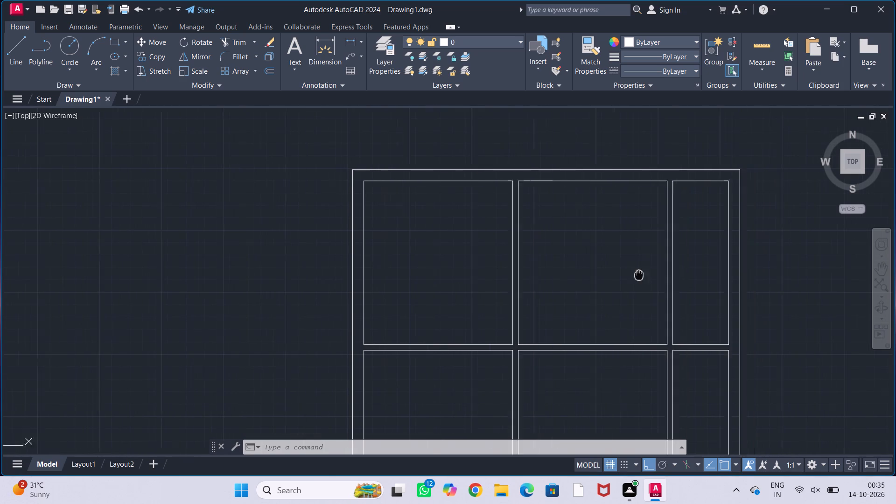
pyautogui.moveTo(618, 274); pyautogui.dragTo(569, 286, button='middle')
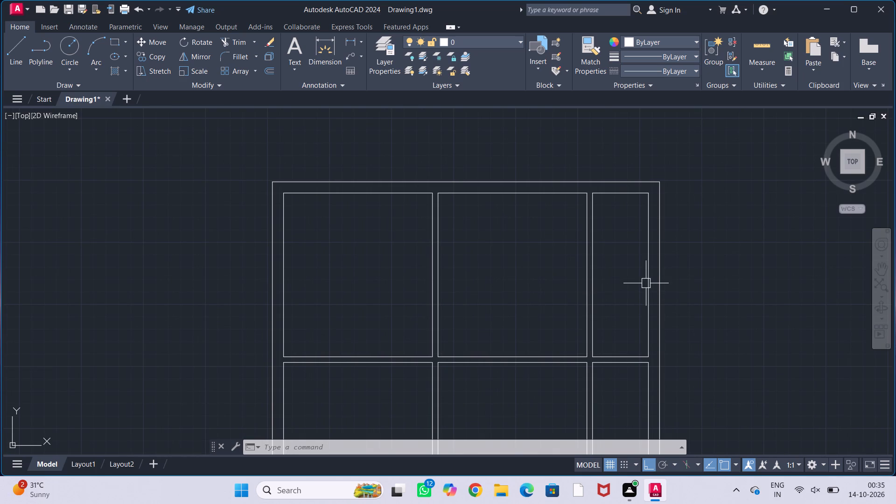
pyautogui.moveTo(648, 281); pyautogui.dragTo(591, 279, button='middle')
pyautogui.scroll(2, 555, 277)
pyautogui.moveTo(558, 281); pyautogui.dragTo(557, 268, button='middle')
pyautogui.scroll(-2, 557, 268)
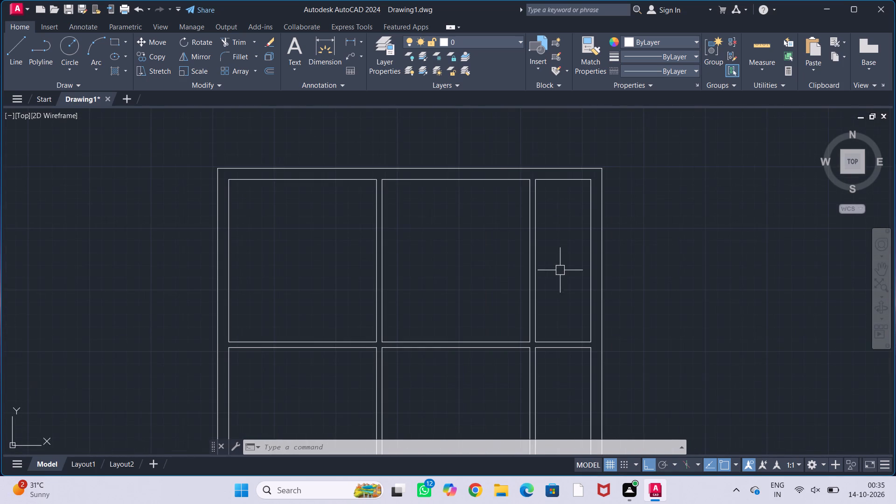
pyautogui.moveTo(561, 271); pyautogui.dragTo(550, 266, button='middle')
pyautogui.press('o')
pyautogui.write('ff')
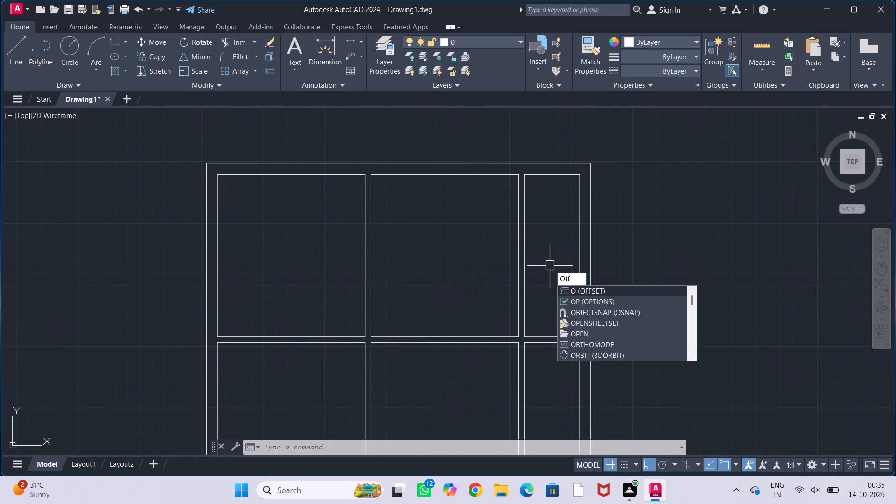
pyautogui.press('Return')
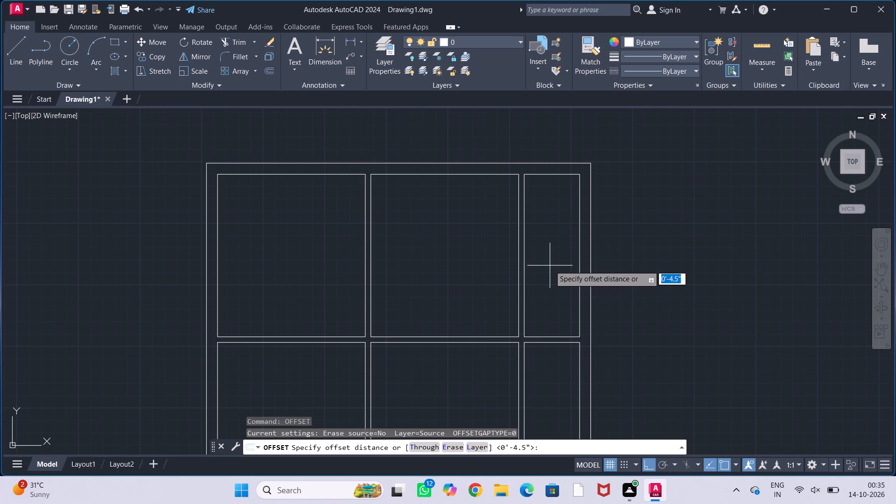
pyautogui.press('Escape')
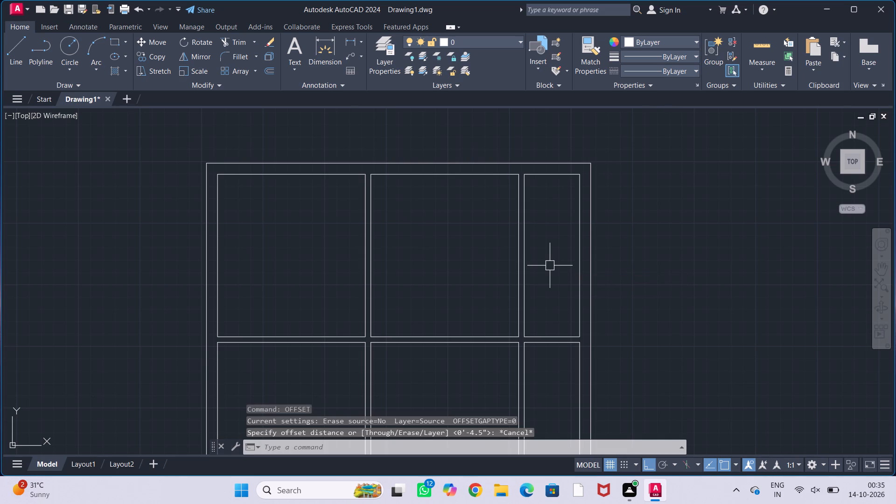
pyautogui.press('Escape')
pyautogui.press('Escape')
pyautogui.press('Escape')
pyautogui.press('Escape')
# Offset the north wall's inner line 5' south in the narrow northeast room to set a cross-partition line.
pyautogui.write('off')
pyautogui.press('Return')
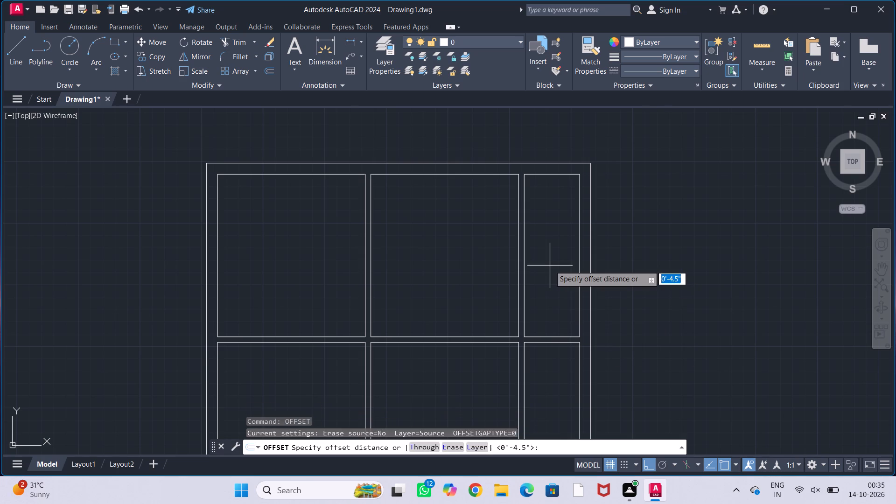
pyautogui.write("5'")
pyautogui.press('Return')
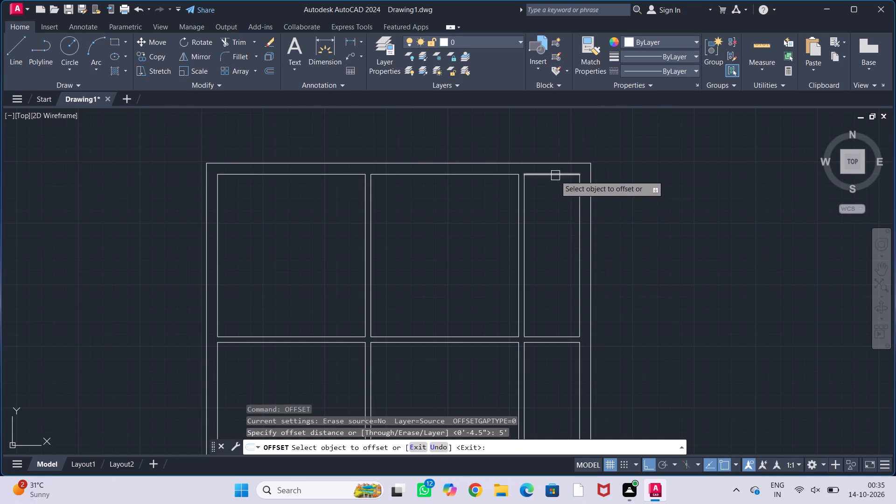
pyautogui.click(555, 175)
pyautogui.click(539, 230)
pyautogui.press('Escape')
pyautogui.press('Escape')
pyautogui.press('Escape')
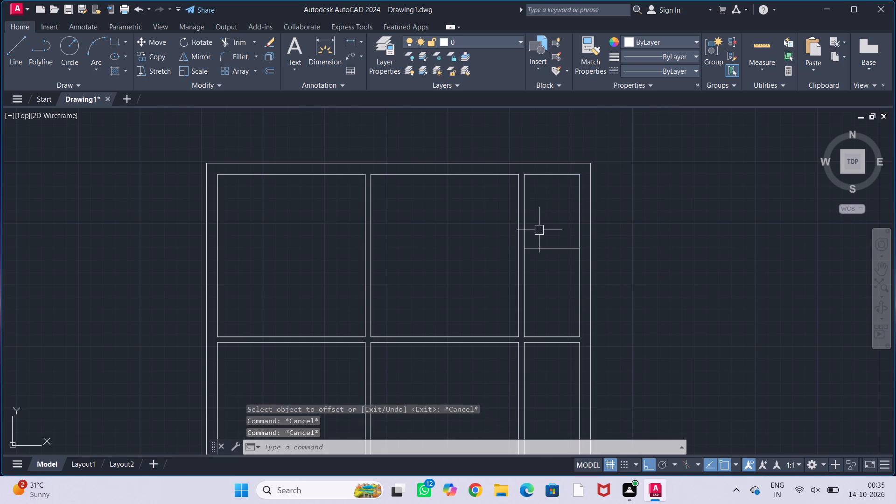
# Offset the northeast room's cross-partition line 4.5" south to give that wall its thickness.
pyautogui.write('off')
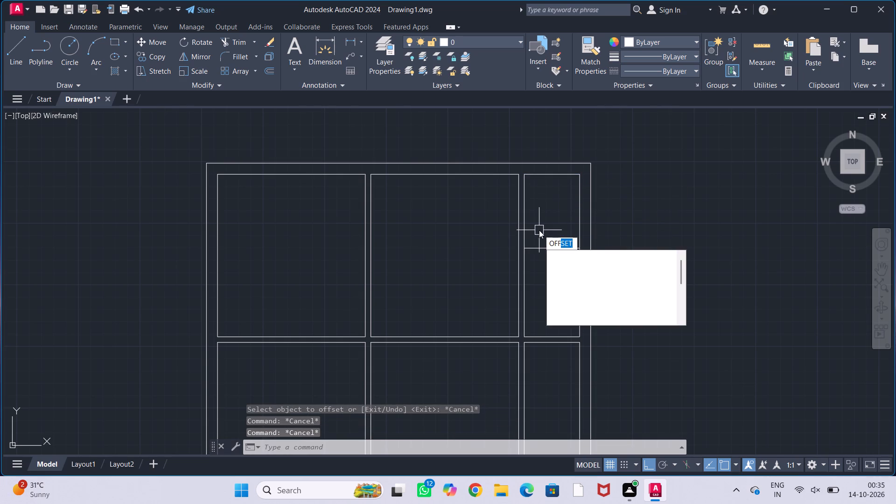
pyautogui.press('Return')
pyautogui.write('4.5')
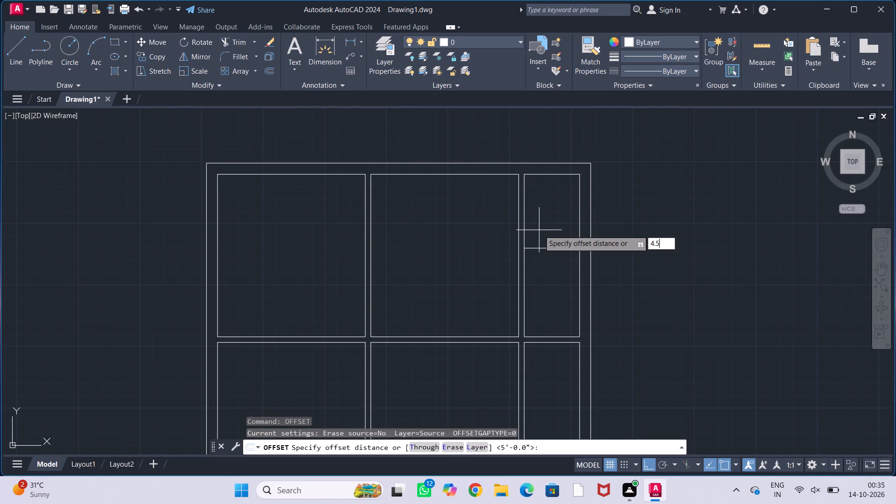
pyautogui.hotkey('shift', '"')
pyautogui.press('Return')
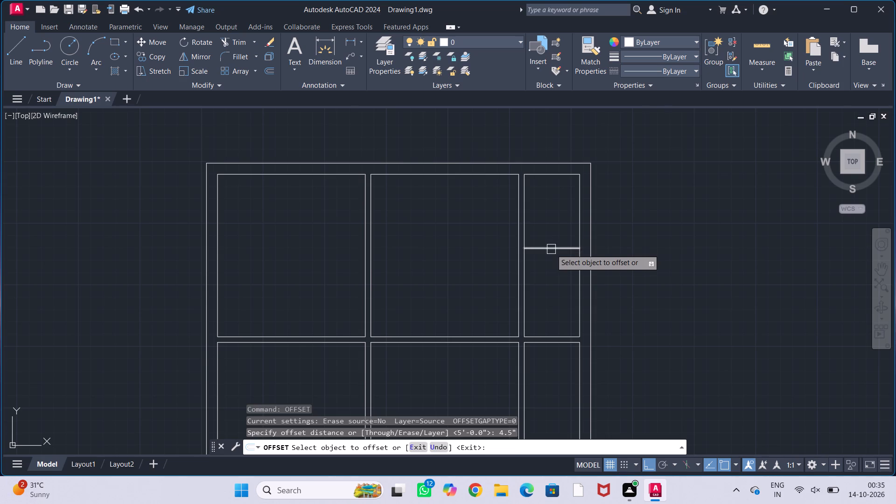
pyautogui.click(551, 249)
pyautogui.click(553, 288)
pyautogui.press('Escape')
pyautogui.press('Escape')
pyautogui.press('Escape')
pyautogui.press('Escape')
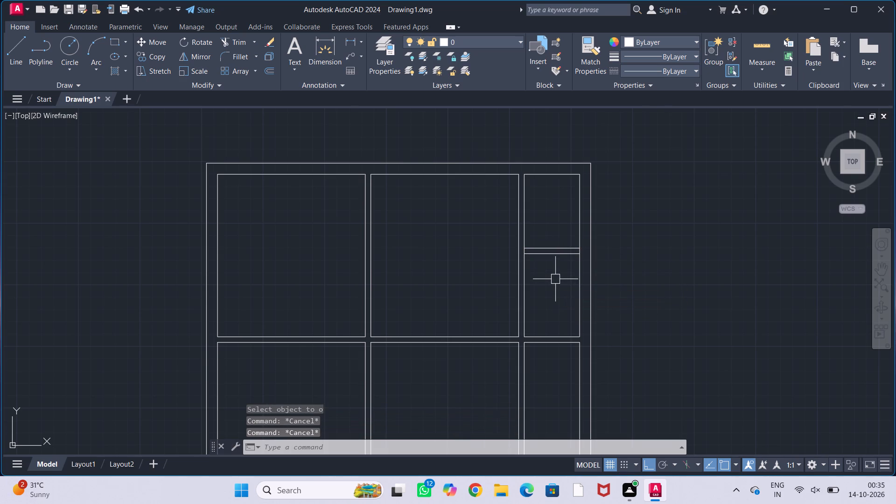
# Offset the east-west partition's south line 6' south in the west room to set a cross-wall line.
pyautogui.moveTo(561, 286); pyautogui.dragTo(560, 270, button='middle')
pyautogui.moveTo(558, 290); pyautogui.dragTo(581, 270, button='middle')
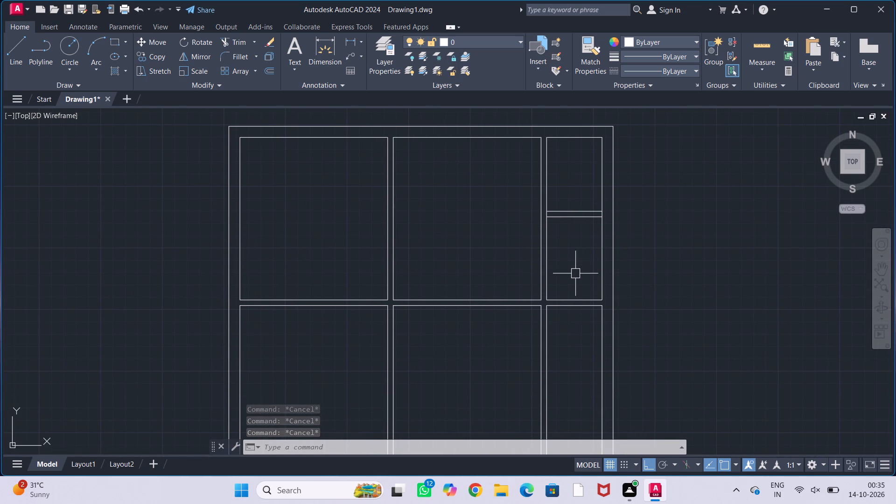
pyautogui.moveTo(453, 366); pyautogui.dragTo(469, 297, button='middle')
pyautogui.moveTo(468, 327); pyautogui.dragTo(490, 279, button='middle')
pyautogui.moveTo(490, 300); pyautogui.dragTo(496, 293, button='middle')
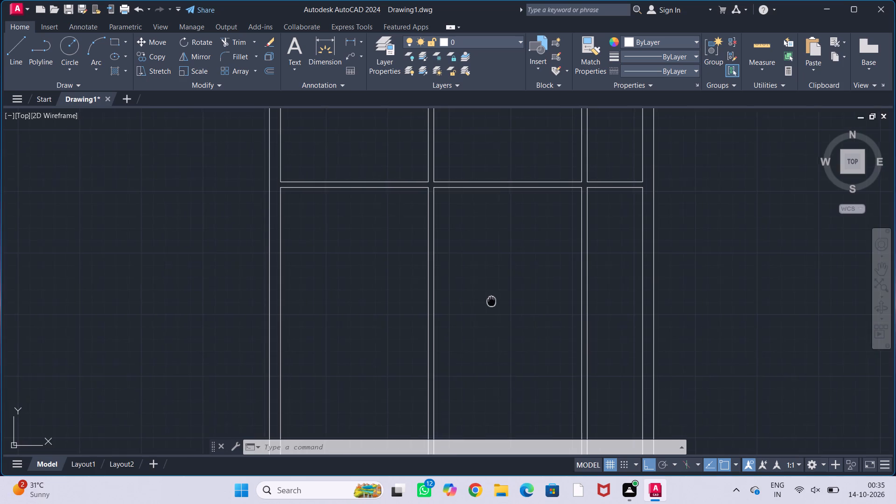
pyautogui.moveTo(496, 293); pyautogui.dragTo(508, 275, button='middle')
pyautogui.moveTo(352, 259); pyautogui.dragTo(341, 276, button='middle')
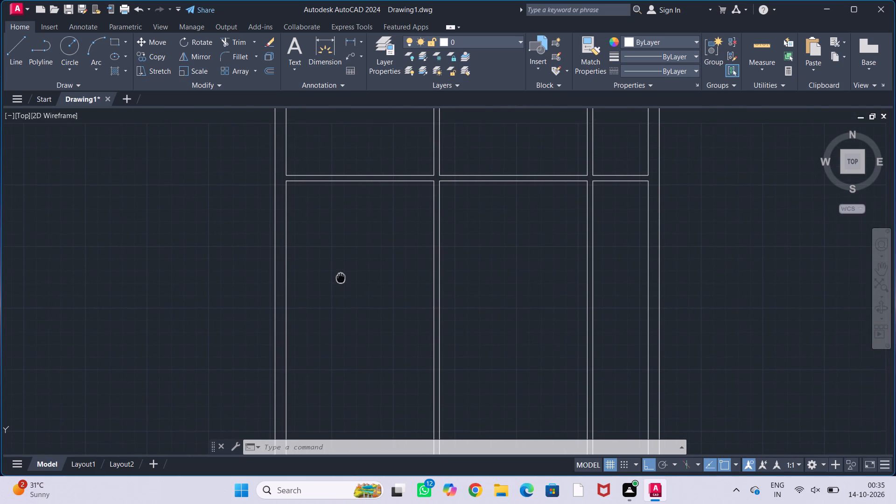
pyautogui.moveTo(341, 276); pyautogui.dragTo(341, 269, button='middle')
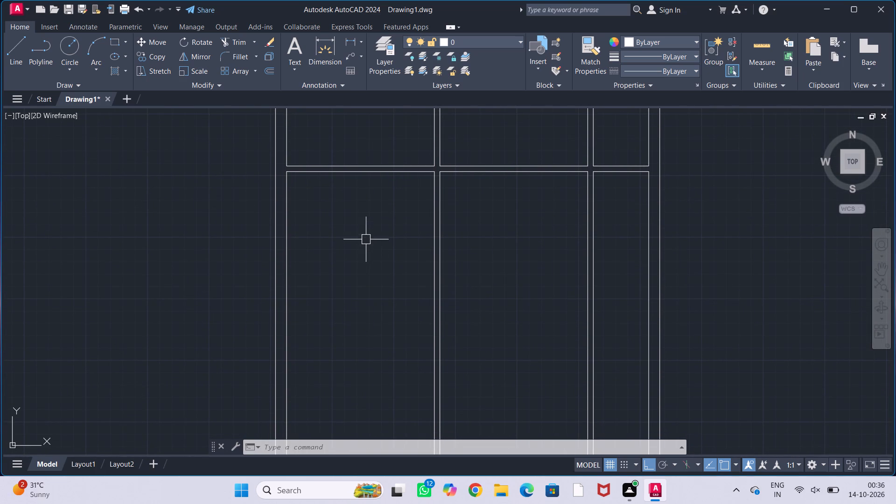
pyautogui.moveTo(366, 239); pyautogui.dragTo(361, 262, button='middle')
pyautogui.press('o')
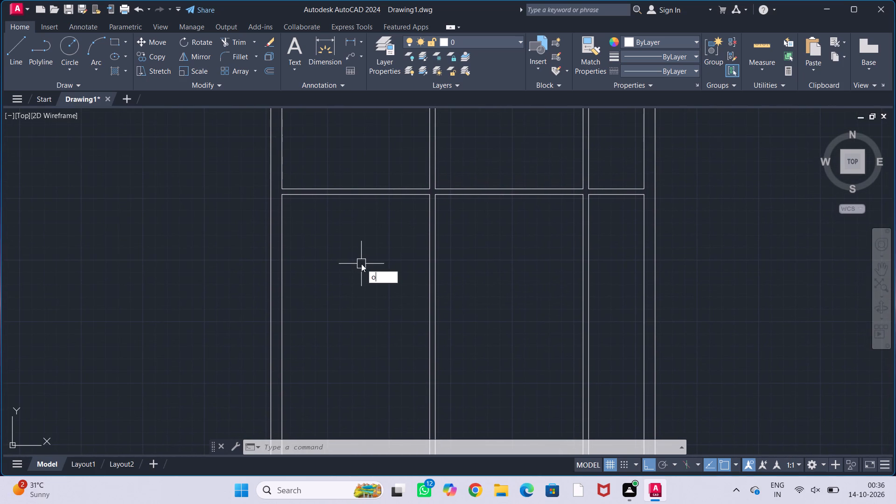
pyautogui.write('ff')
pyautogui.press('Return')
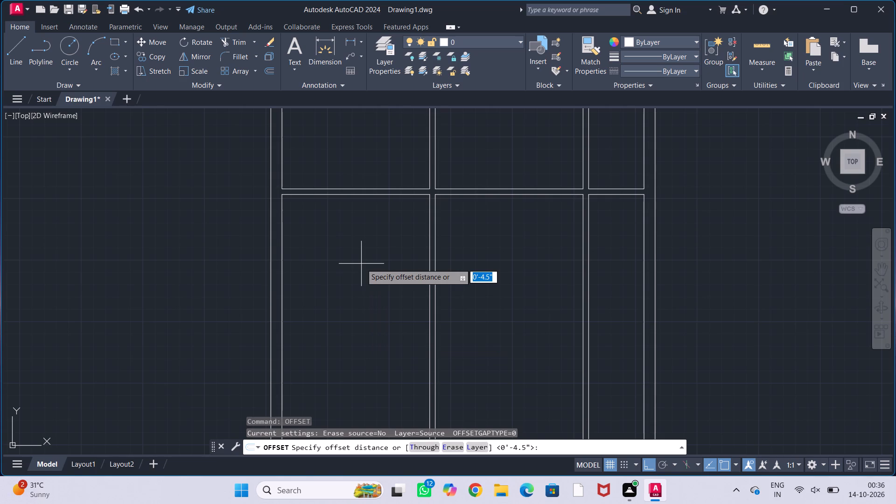
pyautogui.write("6'")
pyautogui.press('Return')
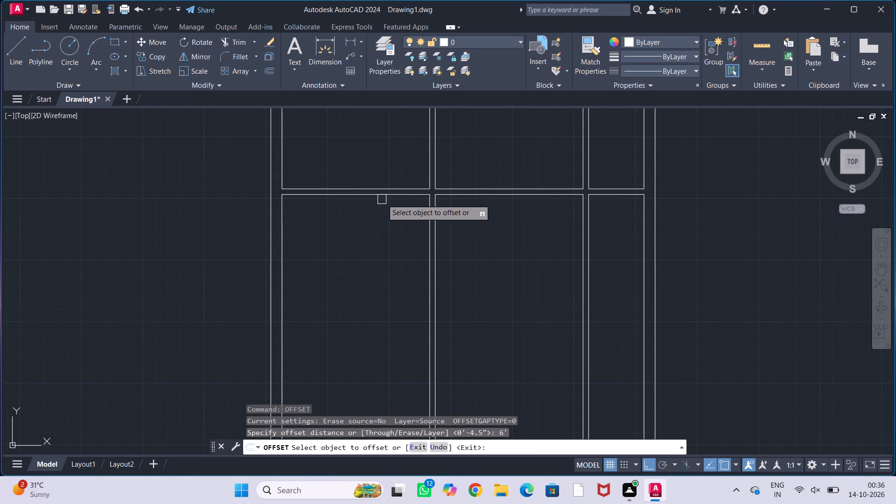
pyautogui.click(384, 196)
pyautogui.click(377, 257)
pyautogui.press('Escape')
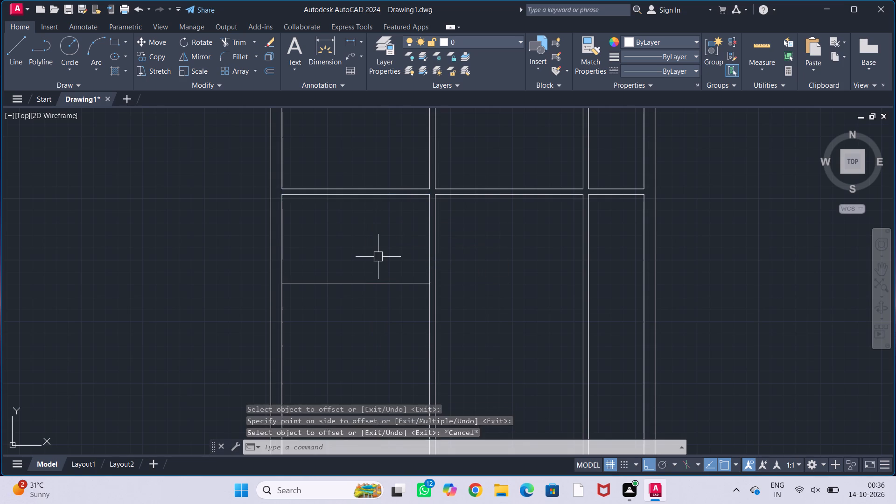
pyautogui.press('Escape')
pyautogui.press('Escape')
pyautogui.press('Escape')
# Offset the west room's new cross-wall line 4.5" south to give that wall its thickness.
pyautogui.press('o')
pyautogui.write('ff')
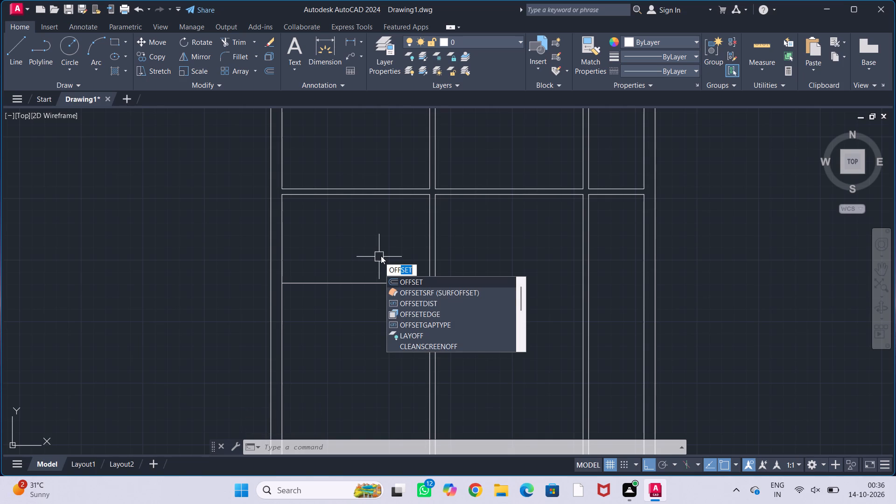
pyautogui.press('Return')
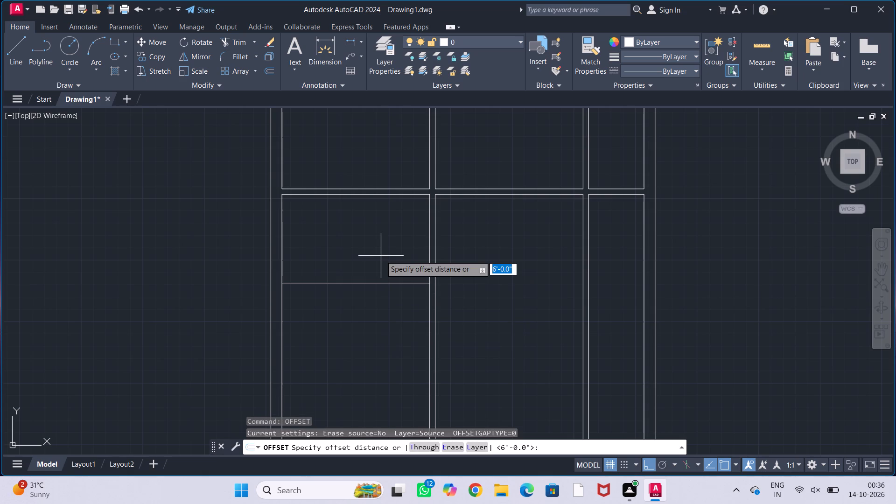
pyautogui.write('4.5')
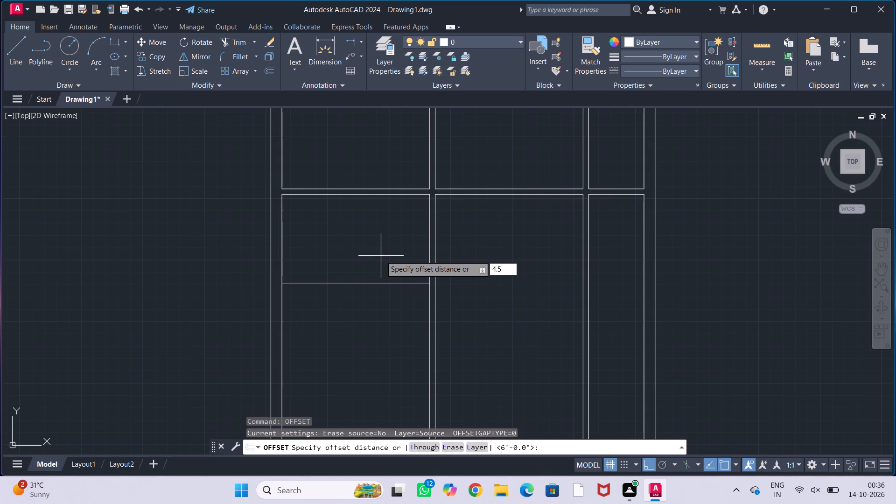
pyautogui.hotkey('shift', '"')
pyautogui.press('Return')
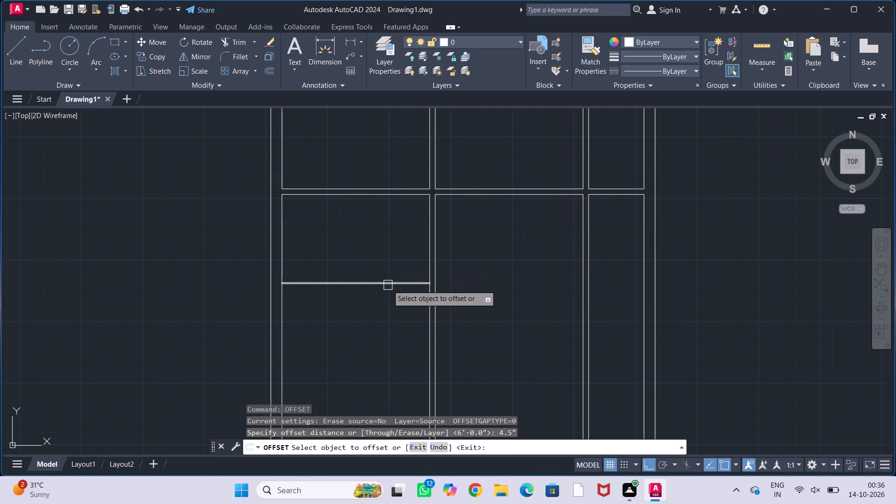
pyautogui.click(388, 285)
pyautogui.click(386, 315)
pyautogui.press('Escape')
pyautogui.press('Escape')
pyautogui.press('Escape')
pyautogui.press('Escape')
pyautogui.press('Escape')
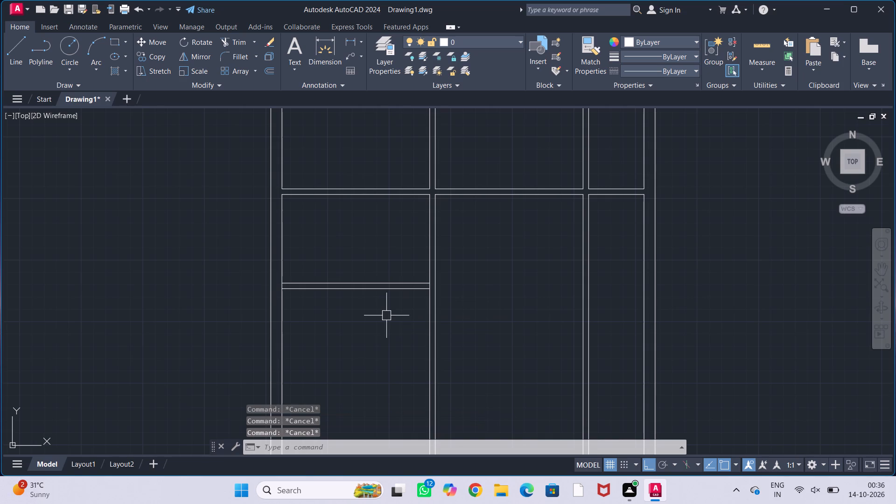
pyautogui.moveTo(384, 271); pyautogui.dragTo(350, 264, button='middle')
pyautogui.press('Escape')
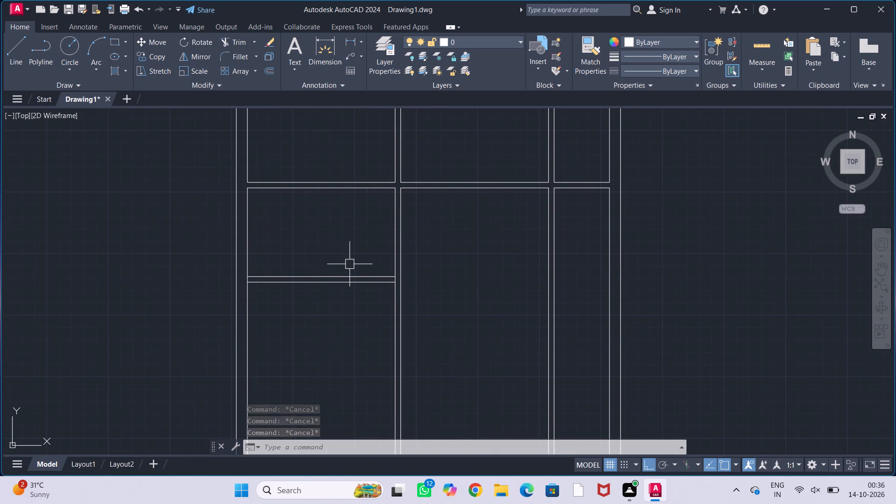
pyautogui.press('Escape')
pyautogui.press('Escape')
pyautogui.press('Escape')
# Trim away both lines of the eastern north-south partition south of the east-west partition.
pyautogui.moveTo(354, 258); pyautogui.dragTo(342, 275, button='middle')
pyautogui.moveTo(330, 271); pyautogui.dragTo(331, 257, button='middle')
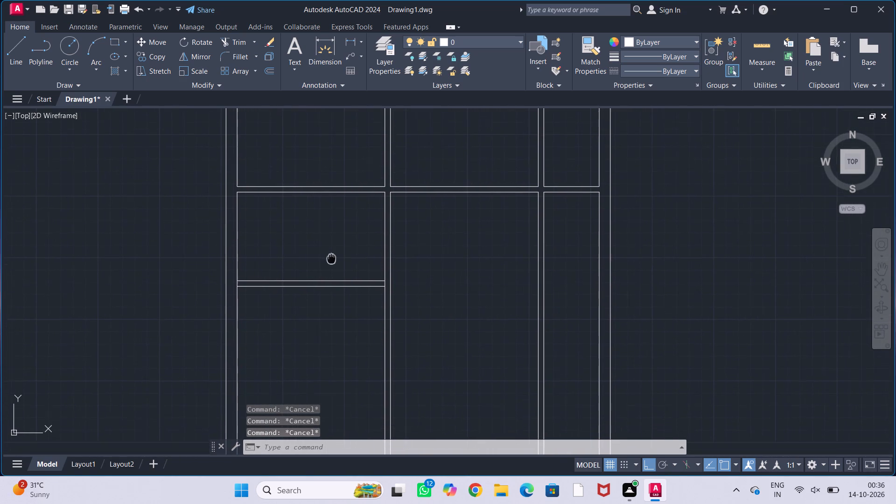
pyautogui.moveTo(331, 257); pyautogui.dragTo(308, 256, button='middle')
pyautogui.moveTo(462, 277); pyautogui.dragTo(428, 276, button='middle')
pyautogui.moveTo(426, 273); pyautogui.dragTo(490, 254, button='middle')
pyautogui.moveTo(477, 250); pyautogui.dragTo(473, 267, button='middle')
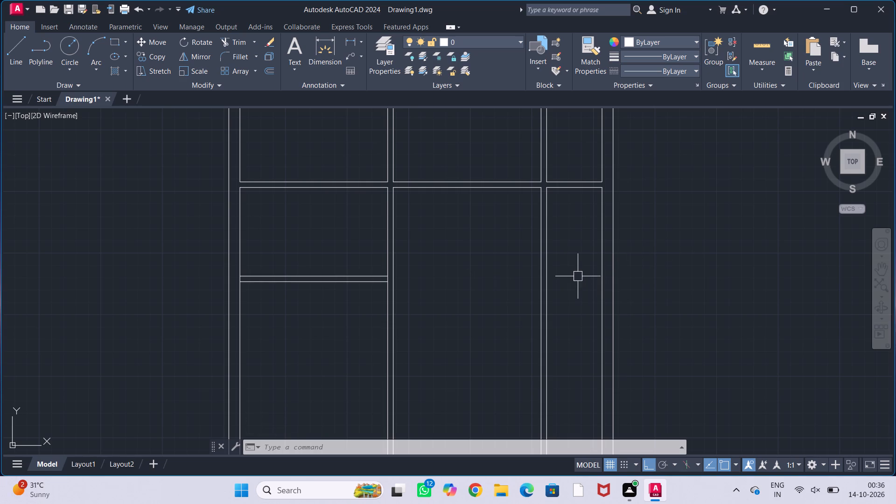
pyautogui.moveTo(522, 272); pyautogui.dragTo(498, 282, button='middle')
pyautogui.write('tr')
pyautogui.press('Return')
pyautogui.moveTo(550, 268); pyautogui.dragTo(472, 287)
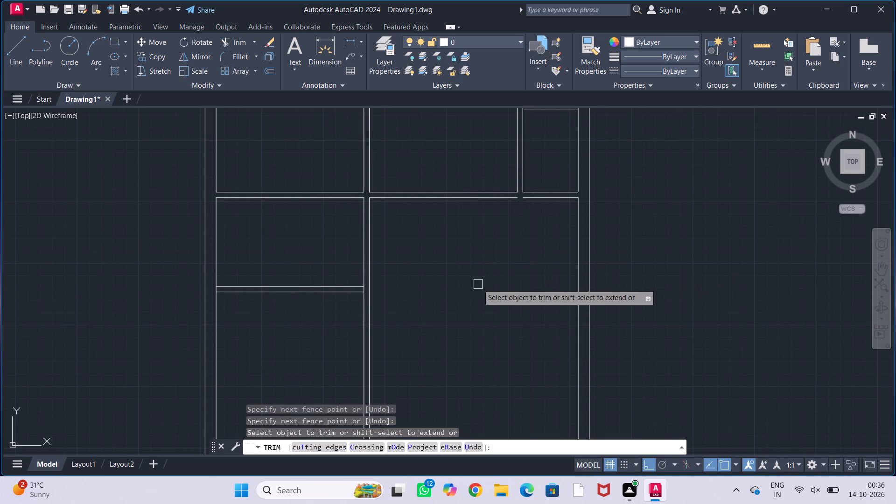
pyautogui.scroll(-2, 489, 275)
pyautogui.moveTo(500, 314); pyautogui.dragTo(497, 290, button='middle')
pyautogui.moveTo(495, 278); pyautogui.dragTo(479, 324, button='middle')
pyautogui.scroll(2, 482, 283)
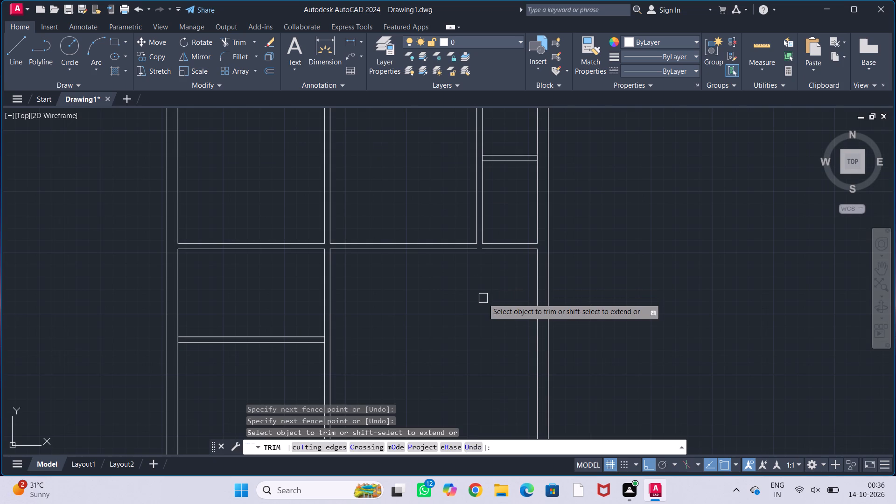
pyautogui.press('Escape')
pyautogui.press('Escape')
pyautogui.press('Escape')
# Erase the short south line of the east-west partition below the narrow northeast room.
pyautogui.moveTo(490, 287); pyautogui.dragTo(497, 297, button='middle')
pyautogui.scroll(2, 504, 280)
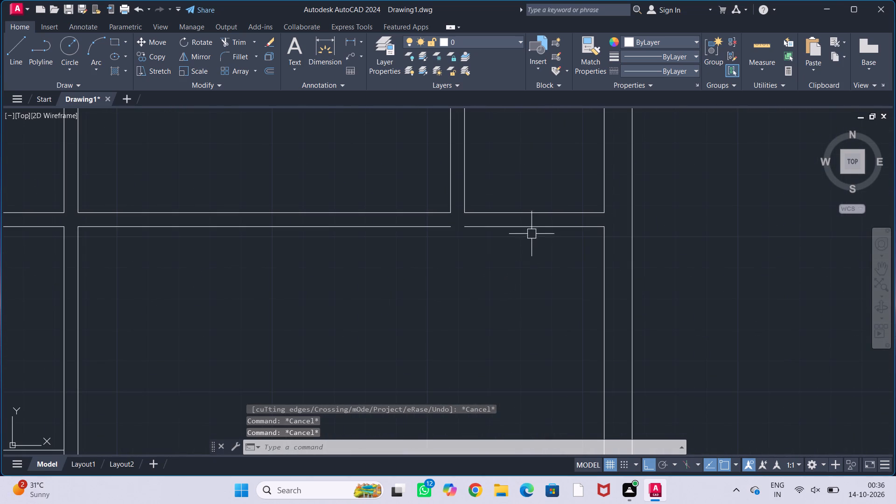
pyautogui.click(534, 227)
pyautogui.press('Delete')
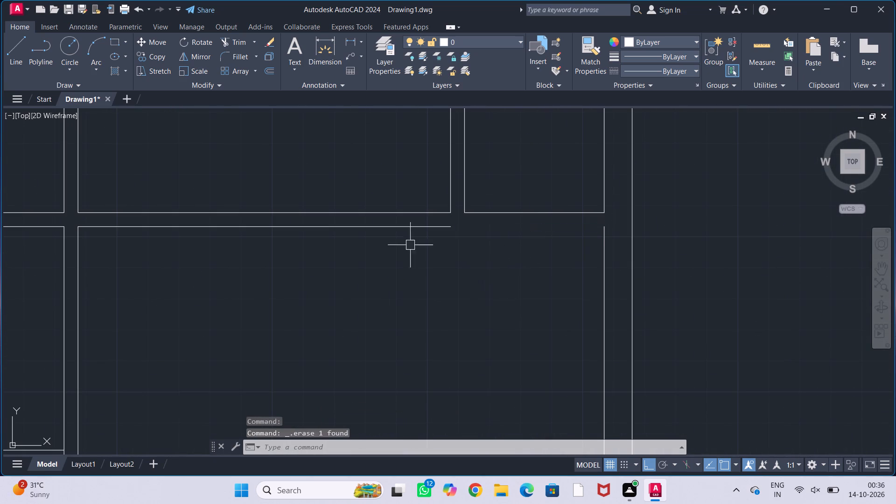
# Stretch the east end of the partition's remaining south line to the east wall's inner line.
pyautogui.click(410, 227)
pyautogui.click(453, 229)
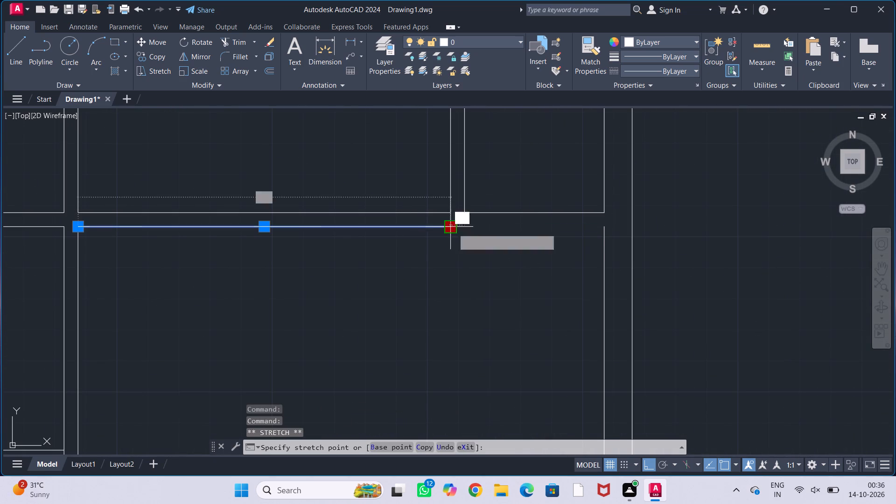
pyautogui.click(604, 231)
pyautogui.press('Escape')
pyautogui.press('Escape')
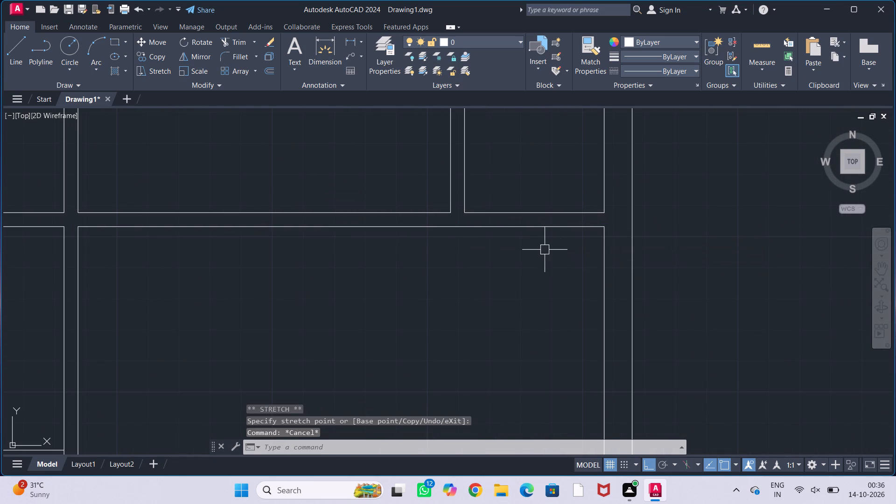
pyautogui.press('Escape')
pyautogui.press('Escape')
# Offset the east wall's inner line 8' west in the large room south of the east-west partition.
pyautogui.scroll(-1, 545, 248)
pyautogui.moveTo(525, 278); pyautogui.dragTo(625, 240, button='middle')
pyautogui.scroll(-1, 624, 238)
pyautogui.moveTo(595, 262); pyautogui.dragTo(575, 242, button='middle')
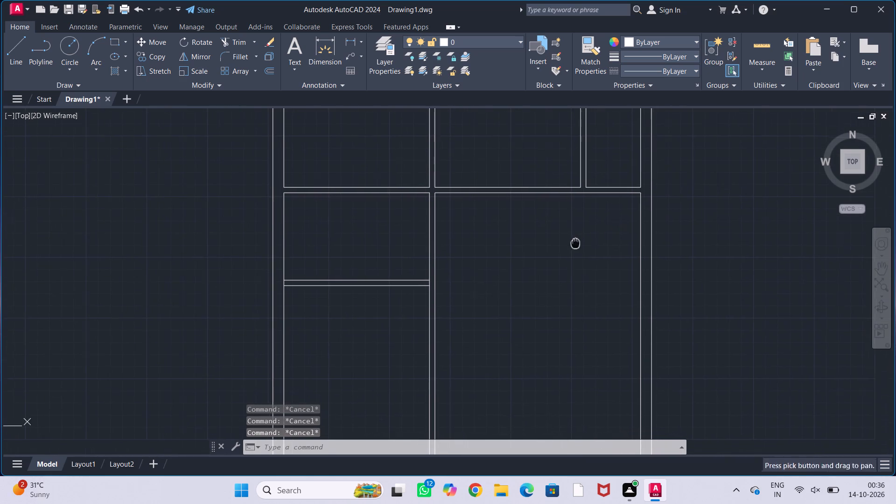
pyautogui.moveTo(573, 247); pyautogui.dragTo(557, 249, button='middle')
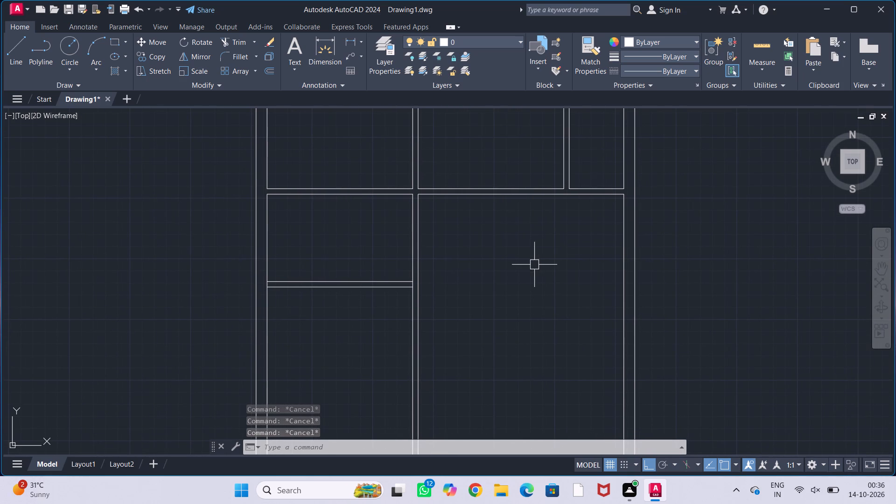
pyautogui.moveTo(535, 265); pyautogui.dragTo(544, 273, button='middle')
pyautogui.scroll(1, 544, 271)
pyautogui.moveTo(544, 271); pyautogui.dragTo(560, 293, button='middle')
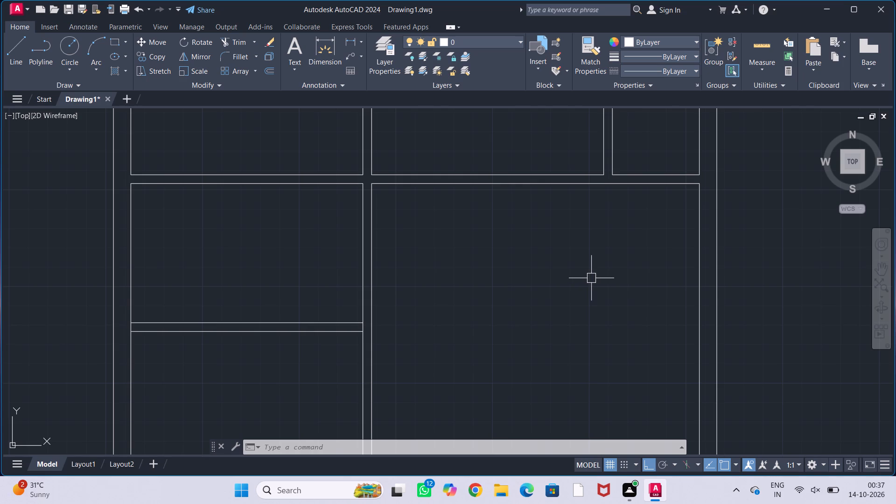
pyautogui.press('o')
pyautogui.write('ff')
pyautogui.press('Return')
pyautogui.press('8')
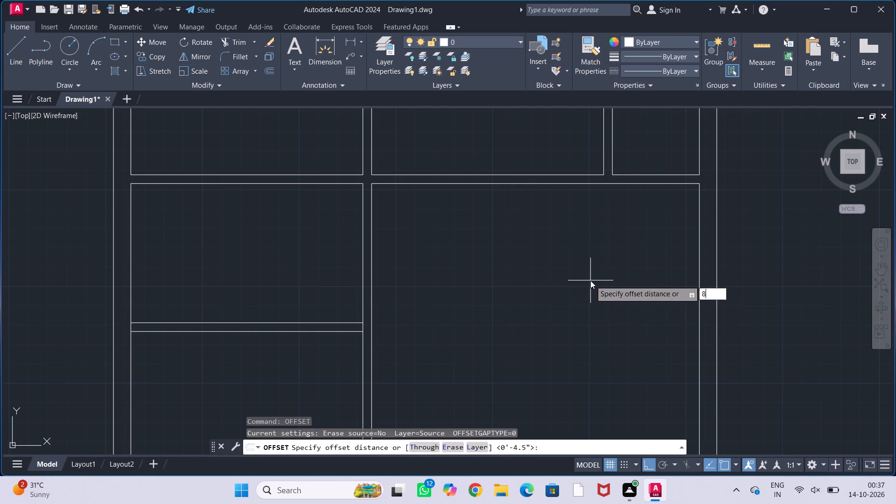
pyautogui.press("'")
pyautogui.press('Return')
pyautogui.click(695, 249)
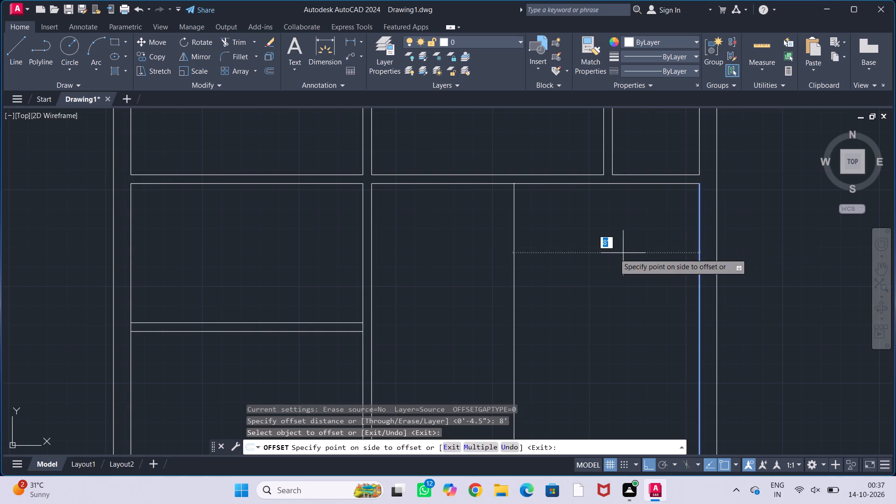
pyautogui.click(612, 253)
pyautogui.press('Escape')
pyautogui.press('Escape')
pyautogui.press('Escape')
pyautogui.press('Escape')
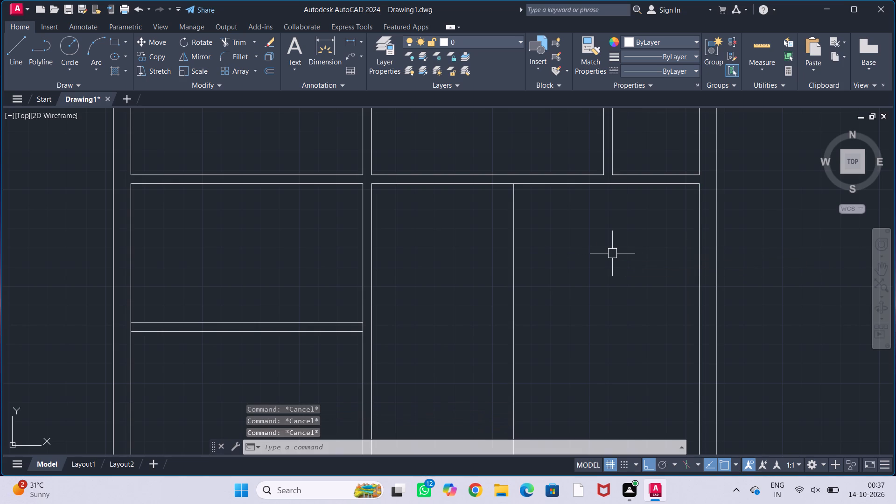
# Offset the new north-south line in the large southeast room 4.5" west to give that wall its thickness.
pyautogui.press('o')
pyautogui.write('ff')
pyautogui.press('Return')
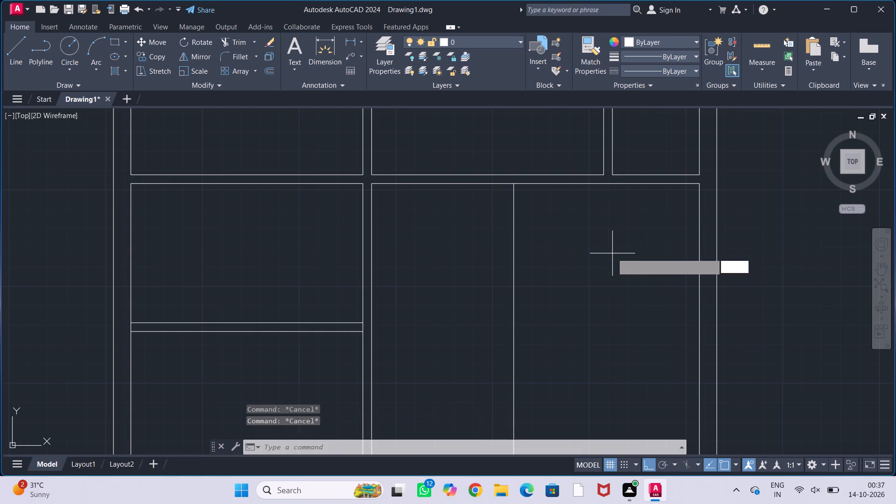
pyautogui.write('4.5"')
pyautogui.press('Return')
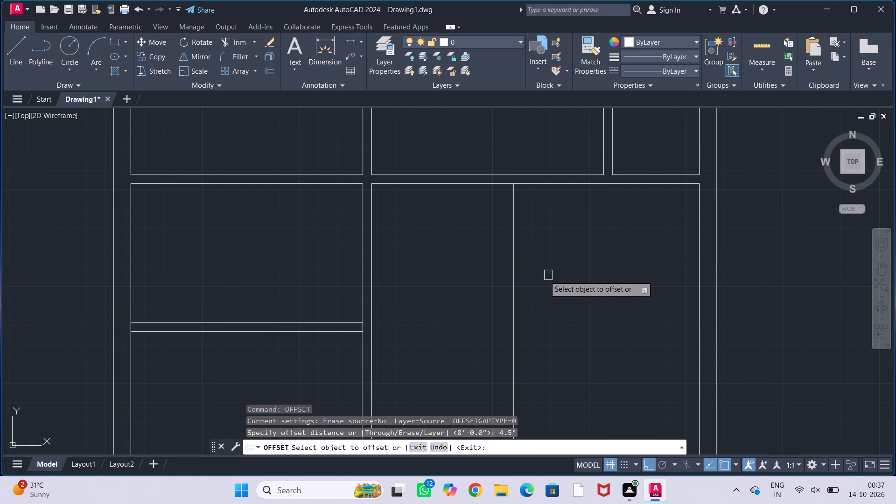
pyautogui.click(517, 273)
pyautogui.click(458, 277)
pyautogui.press('Escape')
pyautogui.press('Escape')
pyautogui.press('Escape')
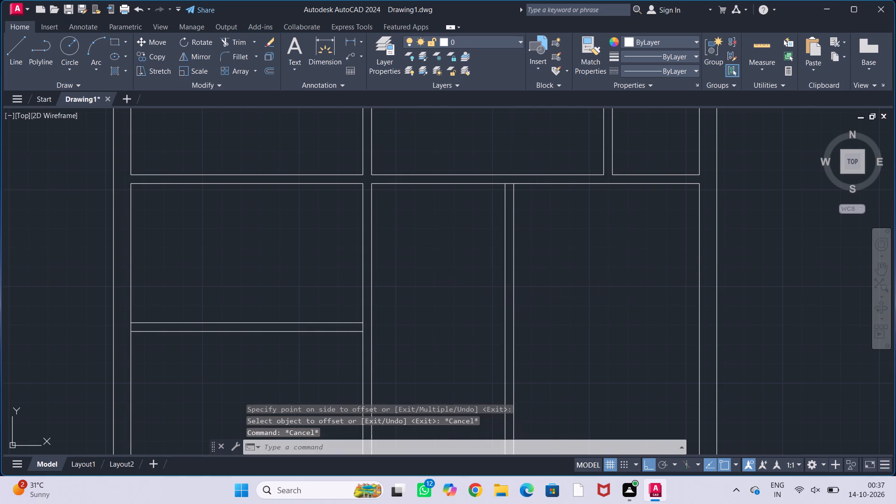
pyautogui.press('Escape')
# Examine the wall and room layout south of the east-west partition.
pyautogui.scroll(-2, 458, 277)
pyautogui.moveTo(447, 278); pyautogui.dragTo(501, 256, button='middle')
pyautogui.moveTo(503, 270); pyautogui.dragTo(487, 276, button='middle')
pyautogui.scroll(1, 482, 275)
pyautogui.moveTo(483, 273); pyautogui.dragTo(454, 266, button='middle')
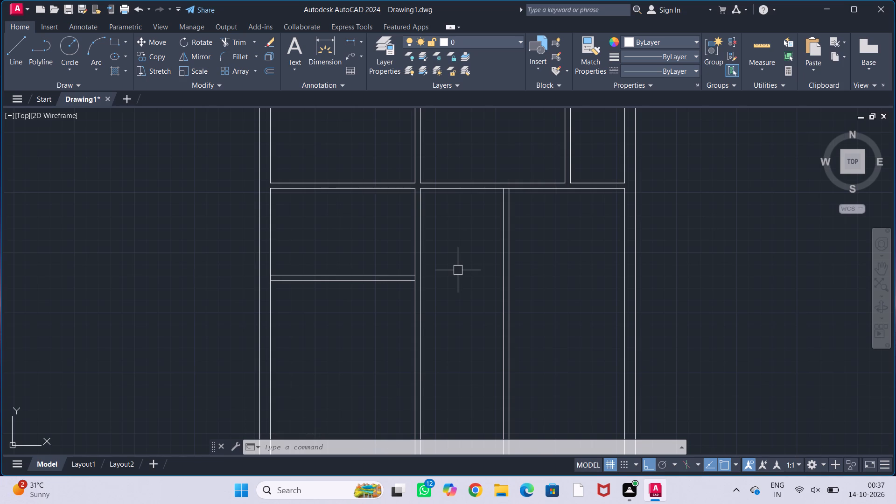
pyautogui.moveTo(468, 267); pyautogui.dragTo(465, 280, button='middle')
pyautogui.scroll(1, 465, 280)
pyautogui.moveTo(466, 280); pyautogui.dragTo(470, 302, button='middle')
pyautogui.moveTo(468, 305); pyautogui.dragTo(478, 294, button='middle')
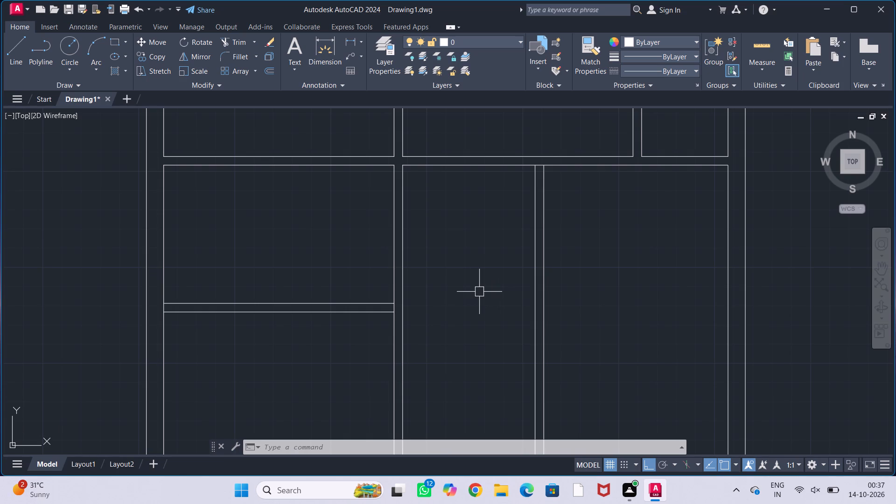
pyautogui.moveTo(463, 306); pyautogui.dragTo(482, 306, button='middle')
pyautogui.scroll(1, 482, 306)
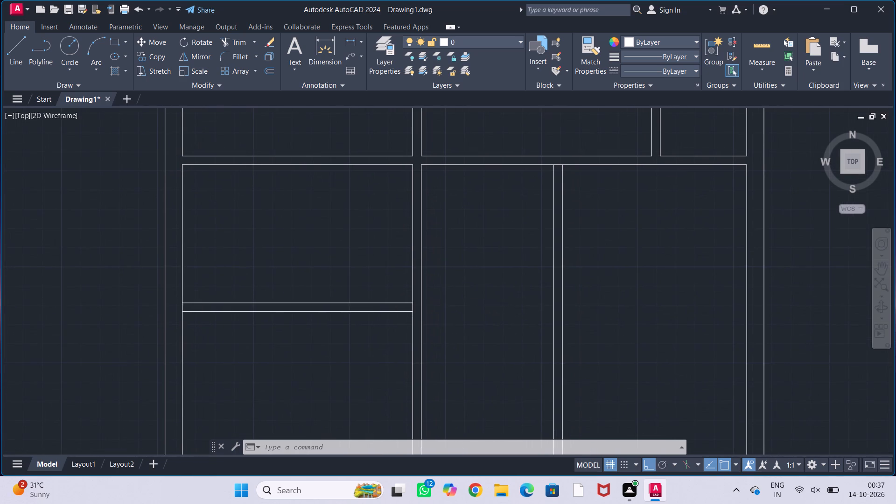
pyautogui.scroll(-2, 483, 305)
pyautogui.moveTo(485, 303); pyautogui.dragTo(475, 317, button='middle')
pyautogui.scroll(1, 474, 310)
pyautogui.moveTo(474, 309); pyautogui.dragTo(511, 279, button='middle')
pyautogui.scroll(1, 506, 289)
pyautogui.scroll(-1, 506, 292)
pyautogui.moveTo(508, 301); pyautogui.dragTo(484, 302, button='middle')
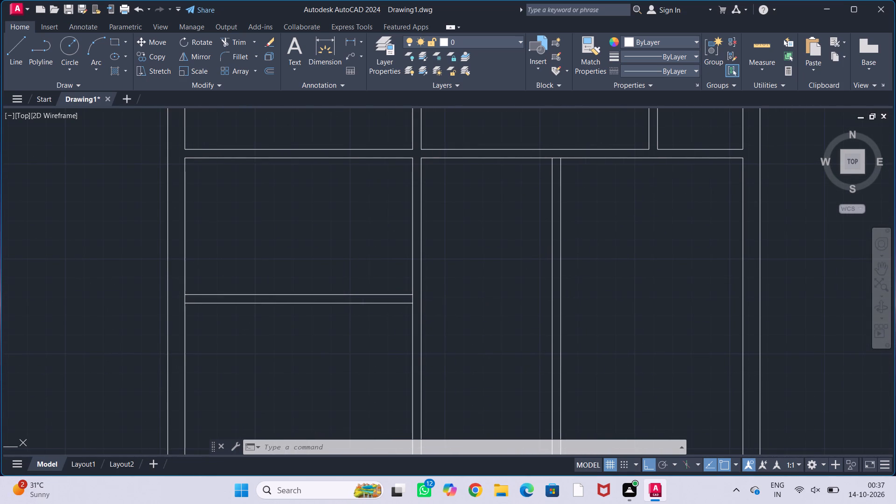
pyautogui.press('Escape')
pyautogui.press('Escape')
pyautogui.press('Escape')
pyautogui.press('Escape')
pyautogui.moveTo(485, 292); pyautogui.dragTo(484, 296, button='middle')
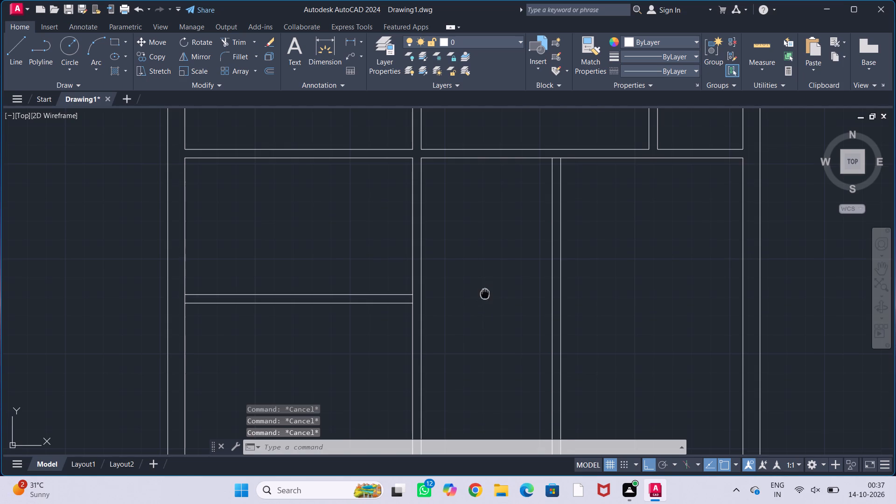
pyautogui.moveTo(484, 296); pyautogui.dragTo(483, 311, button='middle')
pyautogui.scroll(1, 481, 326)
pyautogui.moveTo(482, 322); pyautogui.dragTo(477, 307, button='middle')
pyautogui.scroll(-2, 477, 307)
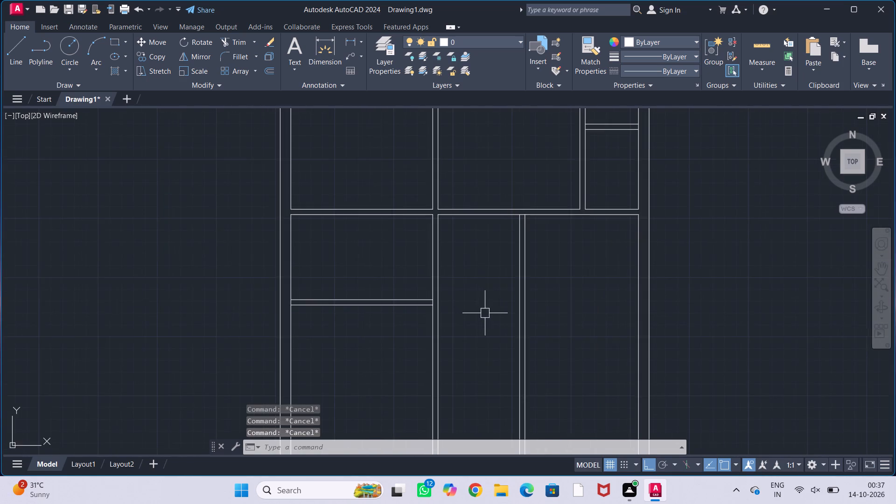
# Draw a horizontal line from the east end of the west room partition's north line to the east wall's inner line.
pyautogui.moveTo(483, 311); pyautogui.dragTo(465, 290, button='middle')
pyautogui.press('l')
pyautogui.press('Return')
pyautogui.scroll(2, 433, 280)
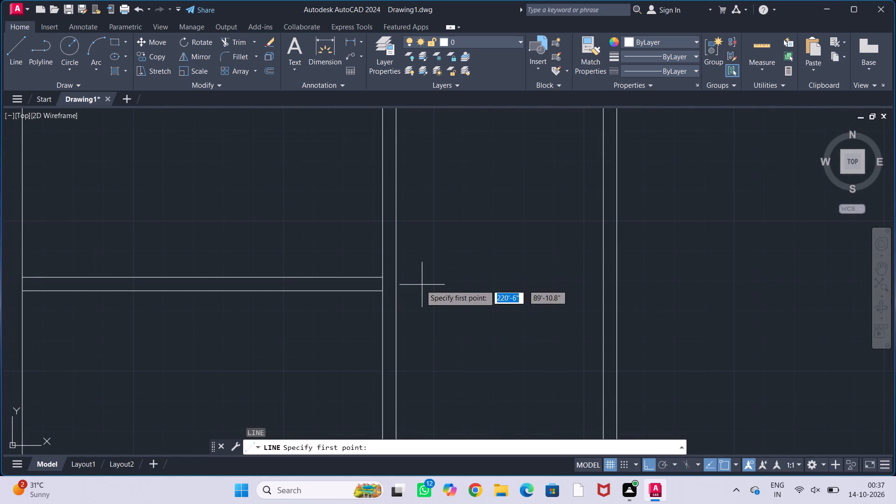
pyautogui.moveTo(378, 279); pyautogui.dragTo(390, 280)
pyautogui.scroll(-2, 629, 288)
pyautogui.moveTo(696, 293); pyautogui.dragTo(609, 283, button='middle')
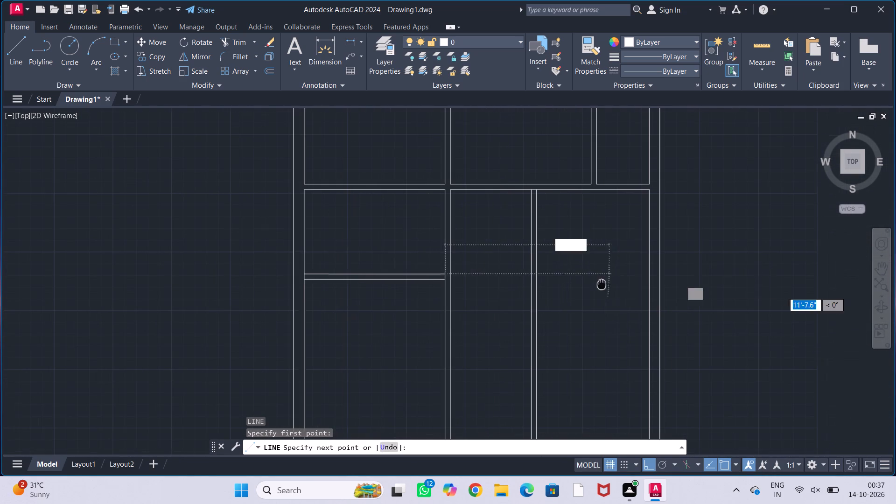
pyautogui.click(650, 276)
pyautogui.press('Escape')
pyautogui.press('Escape')
pyautogui.press('Escape')
pyautogui.press('Escape')
pyautogui.press('Escape')
# Offset the new east-west line 4.5" south to give the extended partition its thickness.
pyautogui.moveTo(619, 287); pyautogui.dragTo(652, 285, button='middle')
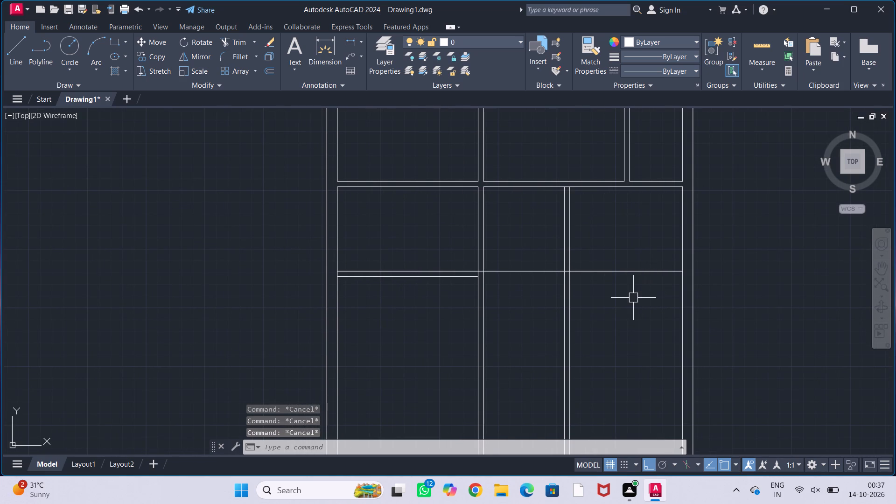
pyautogui.write('off')
pyautogui.press('Return')
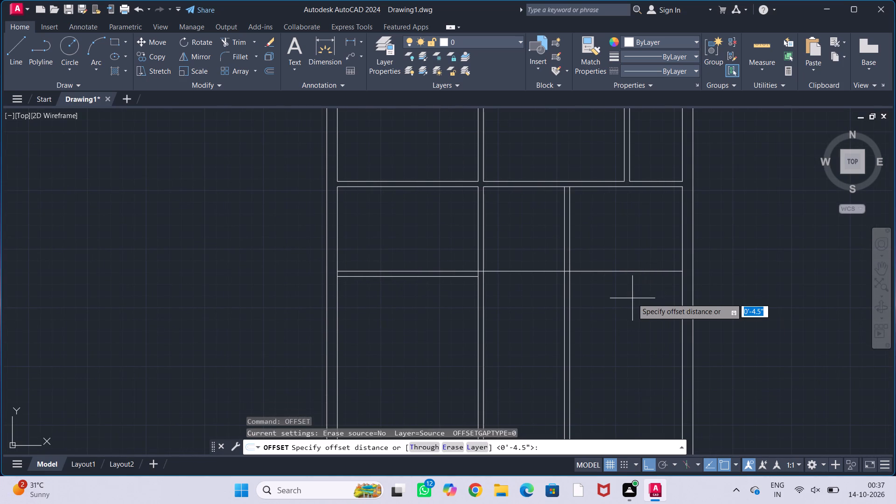
pyautogui.write('4.5')
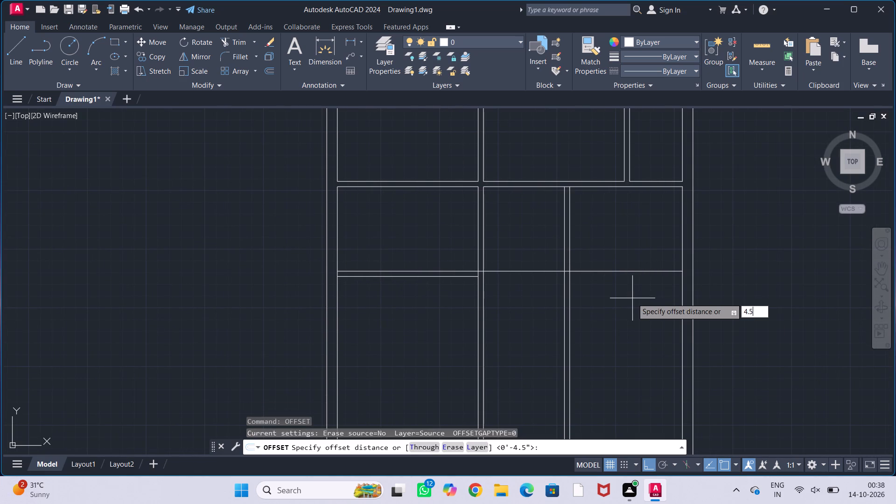
pyautogui.hotkey('shift', '"')
pyautogui.press('Return')
pyautogui.click(637, 272)
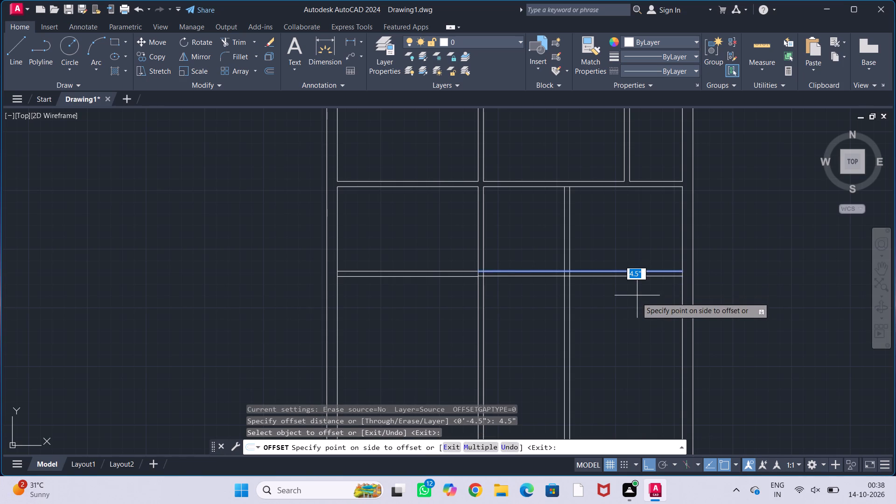
pyautogui.click(637, 298)
pyautogui.press('Escape')
pyautogui.press('Escape')
pyautogui.press('Escape')
pyautogui.press('Escape')
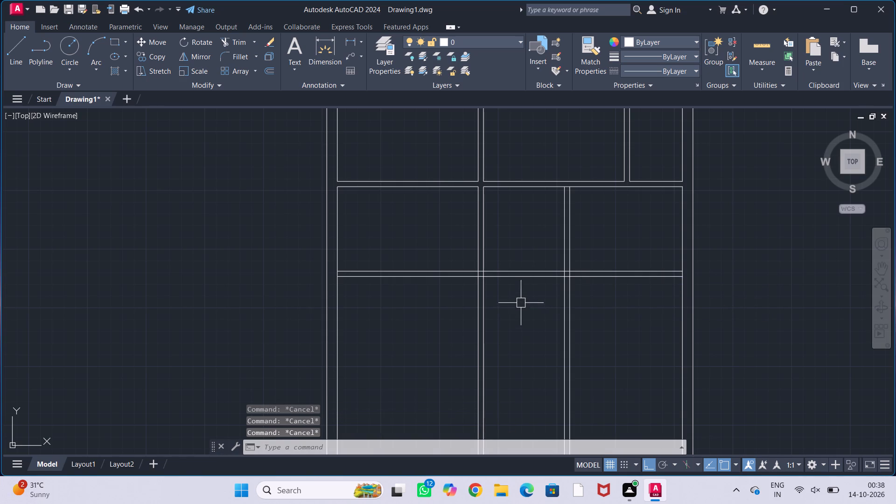
# Offset the west wall's inner line 6'7" east in the rooms south of the main east-west wall.
pyautogui.moveTo(521, 302); pyautogui.dragTo(557, 307, button='middle')
pyautogui.moveTo(571, 313); pyautogui.dragTo(554, 314, button='middle')
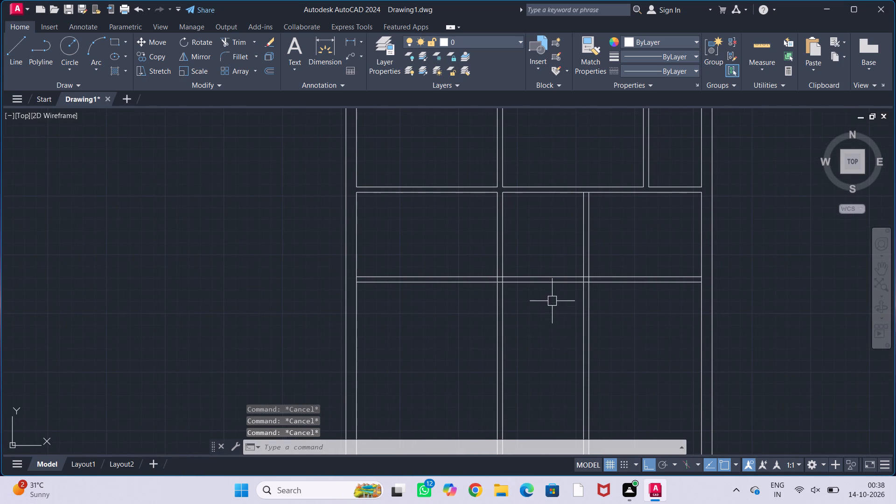
pyautogui.moveTo(552, 301); pyautogui.dragTo(560, 319, button='middle')
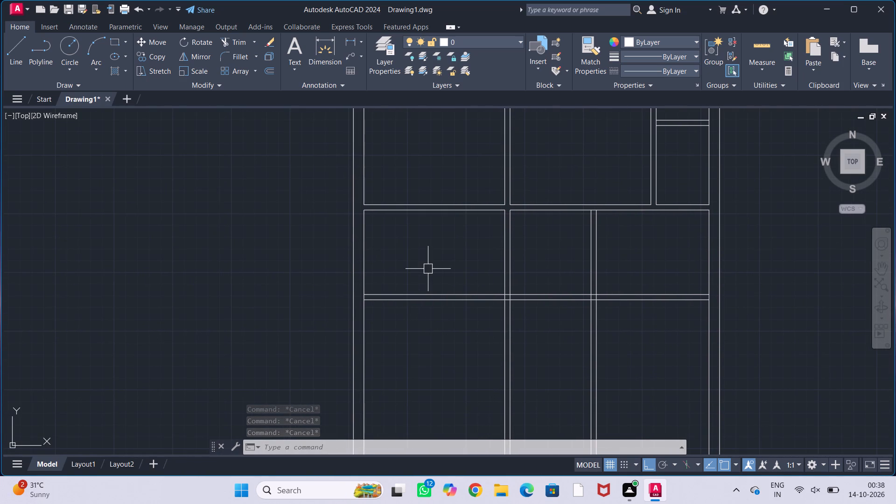
pyautogui.press('o')
pyautogui.write('ff')
pyautogui.press('Return')
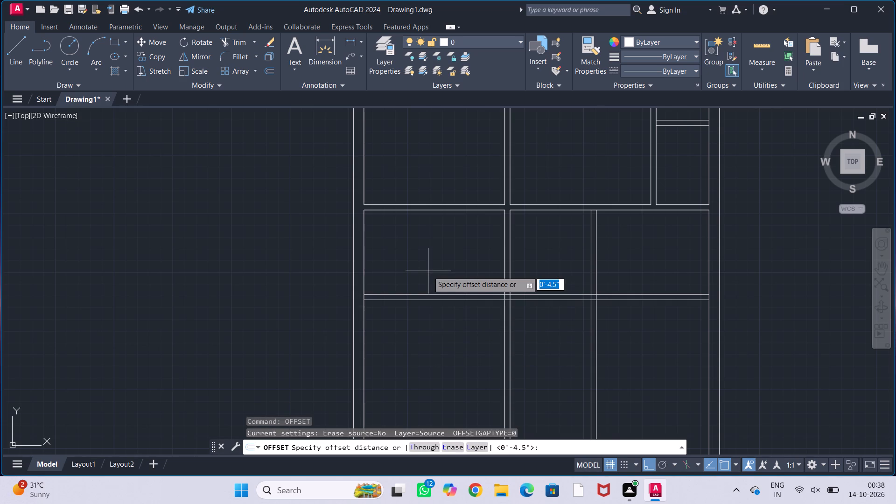
pyautogui.write('6\'7"')
pyautogui.press('Return')
pyautogui.click(365, 260)
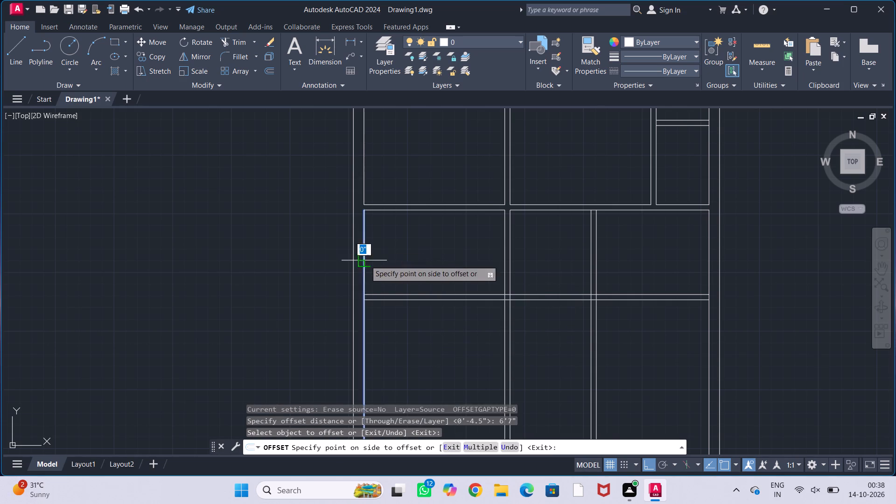
pyautogui.click(417, 272)
pyautogui.press('Escape')
pyautogui.press('Escape')
pyautogui.press('Escape')
pyautogui.press('Escape')
pyautogui.press('Escape')
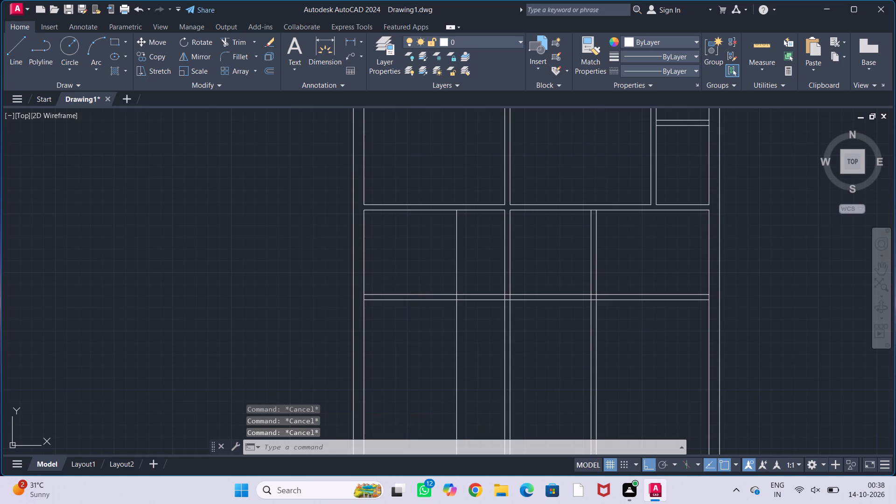
# Trim the new north-south line south of the partition and the west wall's inner line between the partition's two lines.
pyautogui.press('r')
pyautogui.press('Escape')
pyautogui.press('Escape')
pyautogui.press('Escape')
pyautogui.write('tr')
pyautogui.press('Return')
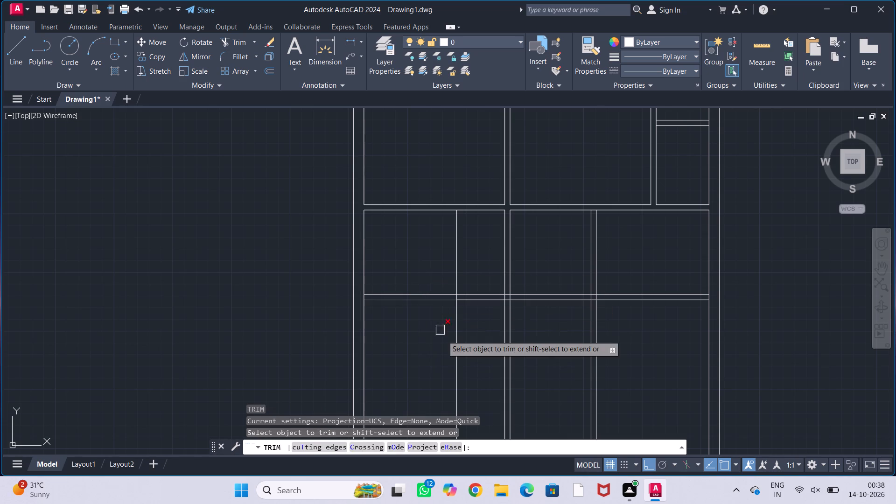
pyautogui.click(459, 352)
pyautogui.scroll(3, 370, 284)
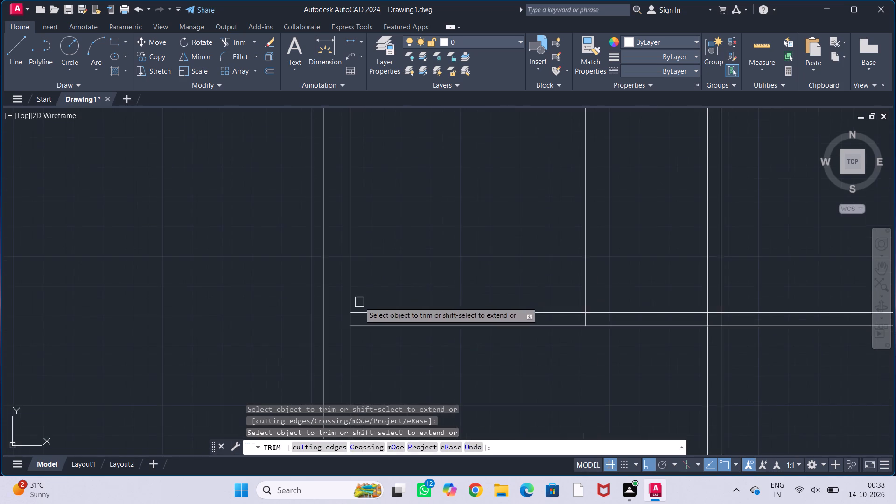
pyautogui.scroll(1, 359, 302)
pyautogui.click(326, 351)
pyautogui.press('Escape')
pyautogui.press('Escape')
pyautogui.scroll(-2, 466, 282)
pyautogui.press('Escape')
pyautogui.press('Escape')
# Offset the trimmed north-south line in the west room 4.5" east to give that wall its thickness.
pyautogui.scroll(-1, 489, 269)
pyautogui.moveTo(521, 252); pyautogui.dragTo(493, 248, button='middle')
pyautogui.press('o')
pyautogui.write('ff')
pyautogui.press('Return')
pyautogui.write('4.5')
pyautogui.hotkey('shift', '"')
pyautogui.press('Return')
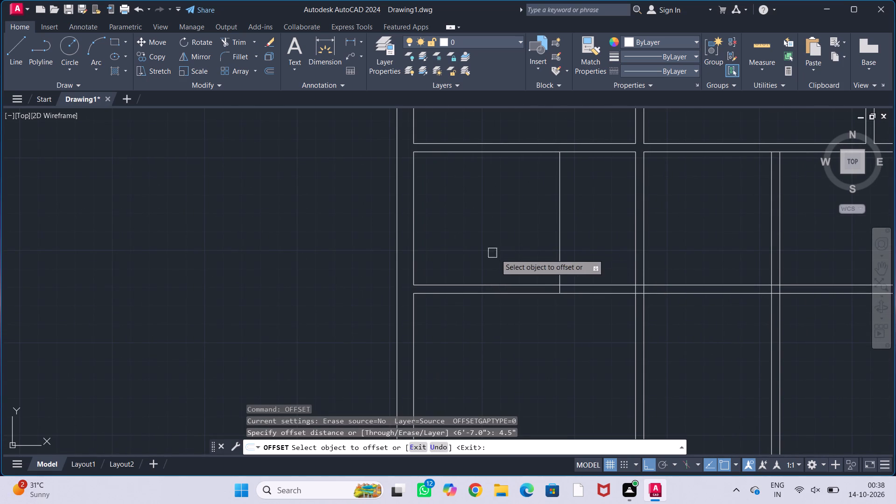
pyautogui.click(559, 248)
pyautogui.click(590, 258)
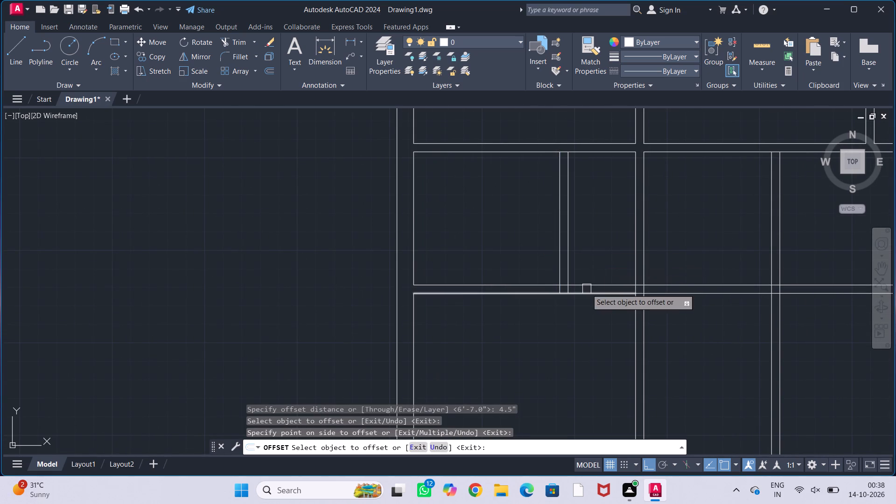
pyautogui.press('Escape')
pyautogui.press('Escape')
pyautogui.press('Escape')
pyautogui.press('Escape')
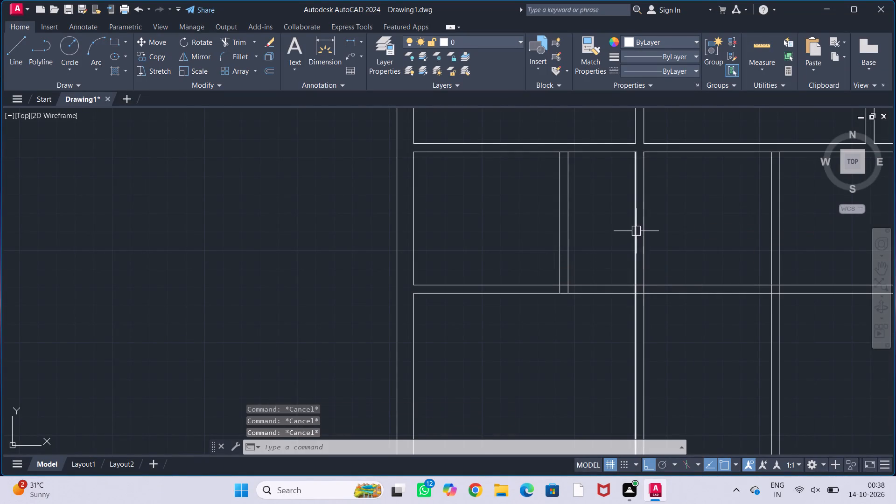
pyautogui.press('Escape')
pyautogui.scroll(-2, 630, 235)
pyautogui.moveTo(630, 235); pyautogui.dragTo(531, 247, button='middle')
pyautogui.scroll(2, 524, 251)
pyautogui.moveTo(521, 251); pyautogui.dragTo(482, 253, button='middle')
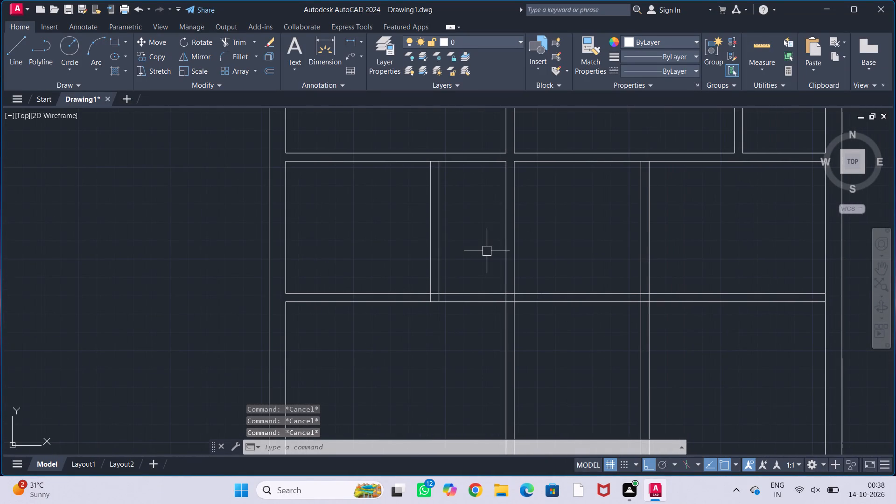
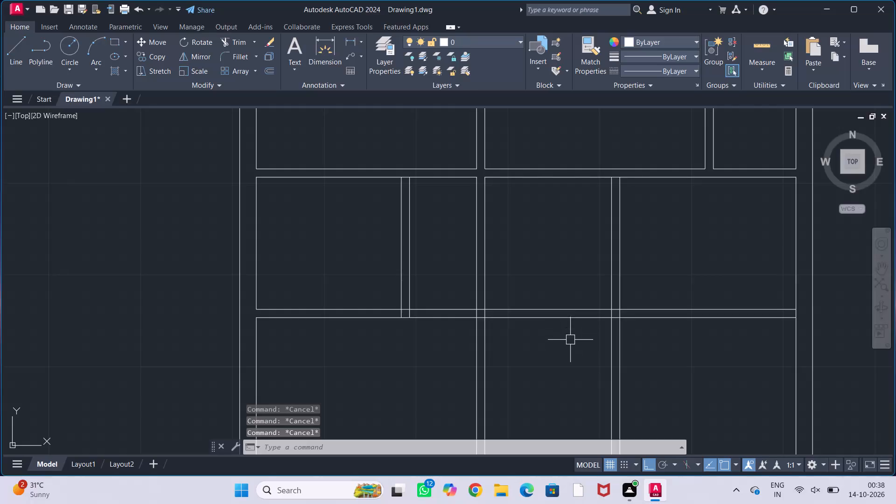
# Fillet the main east-west wall's north line on the west side with the short north-south partition's east line into a corner.
pyautogui.moveTo(570, 340); pyautogui.dragTo(560, 345, button='middle')
pyautogui.moveTo(539, 247); pyautogui.dragTo(529, 260, button='middle')
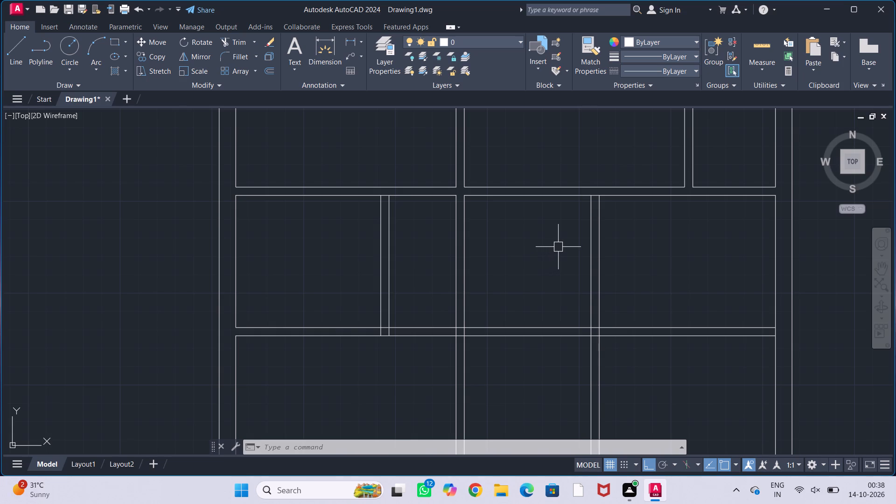
pyautogui.moveTo(547, 239); pyautogui.dragTo(554, 262, button='middle')
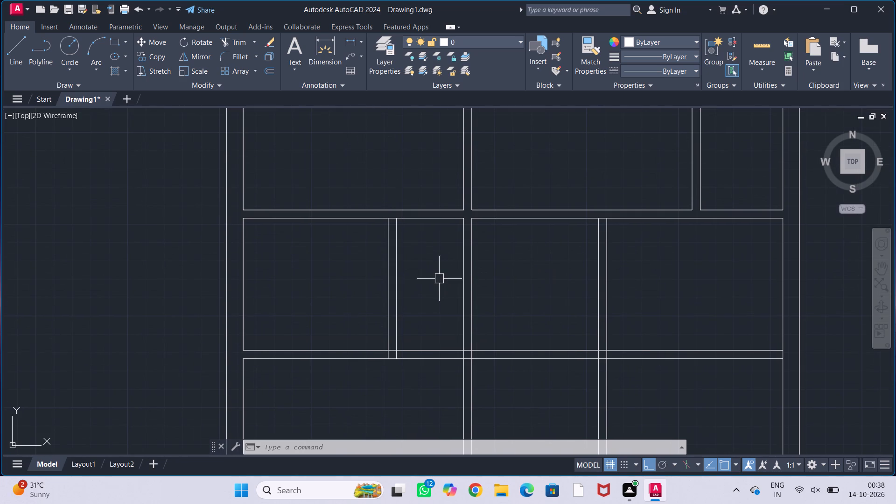
pyautogui.moveTo(446, 268); pyautogui.dragTo(446, 275, button='middle')
pyautogui.press('f')
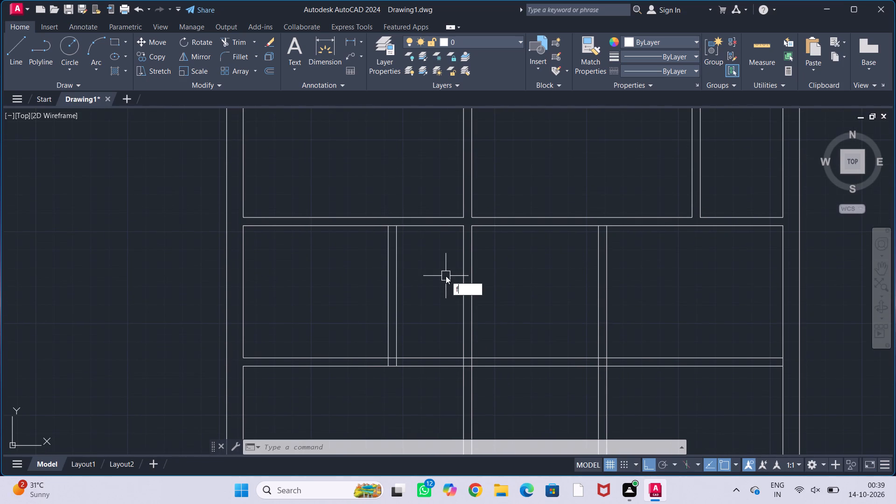
pyautogui.press('Return')
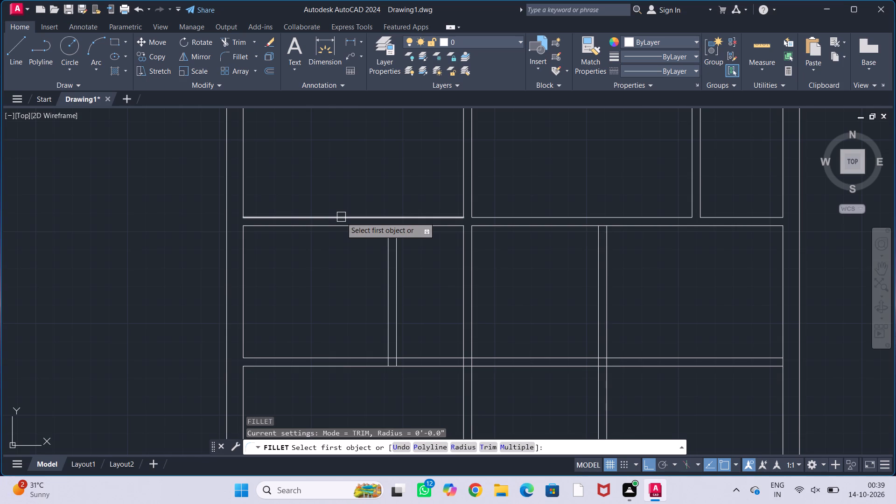
pyautogui.click(341, 217)
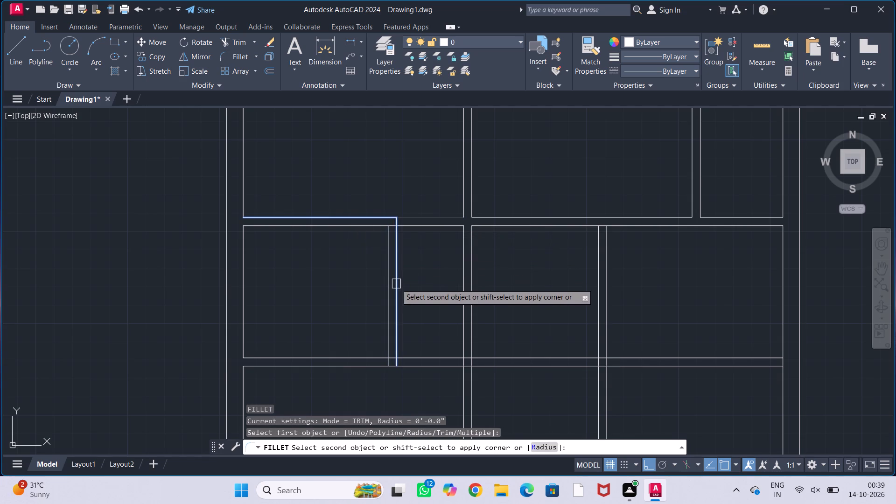
pyautogui.click(396, 284)
pyautogui.press('Escape')
pyautogui.press('Escape')
pyautogui.press('Escape')
# Trim the main east-west wall's south line between the west partition and the central wall.
pyautogui.moveTo(441, 254); pyautogui.dragTo(430, 258, button='middle')
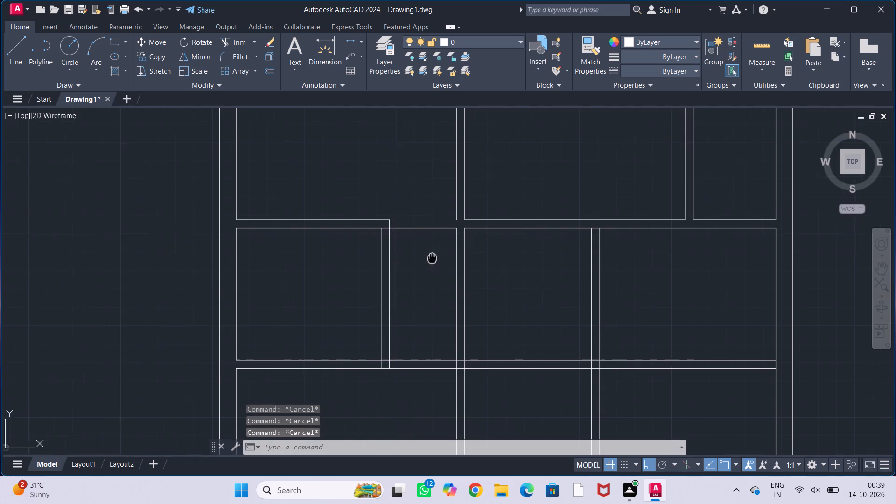
pyautogui.moveTo(430, 258); pyautogui.dragTo(413, 257, button='middle')
pyautogui.write('tr')
pyautogui.press('Return')
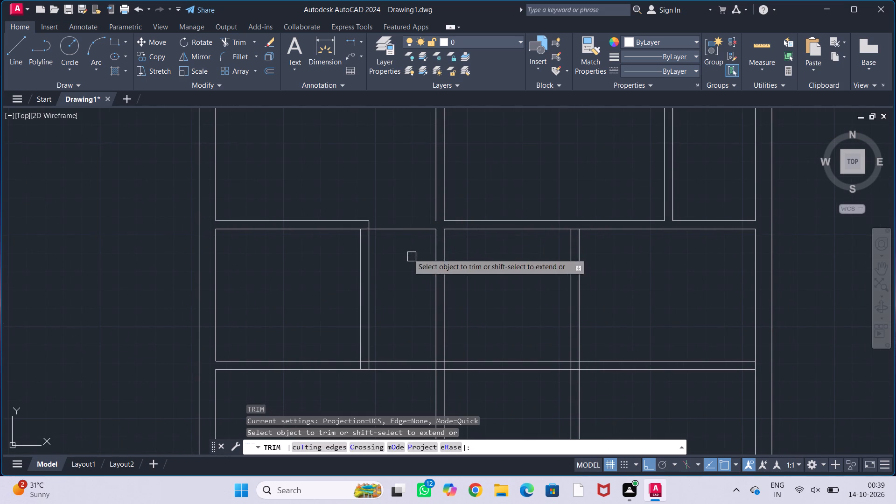
pyautogui.click(398, 229)
pyautogui.press('Escape')
pyautogui.press('Escape')
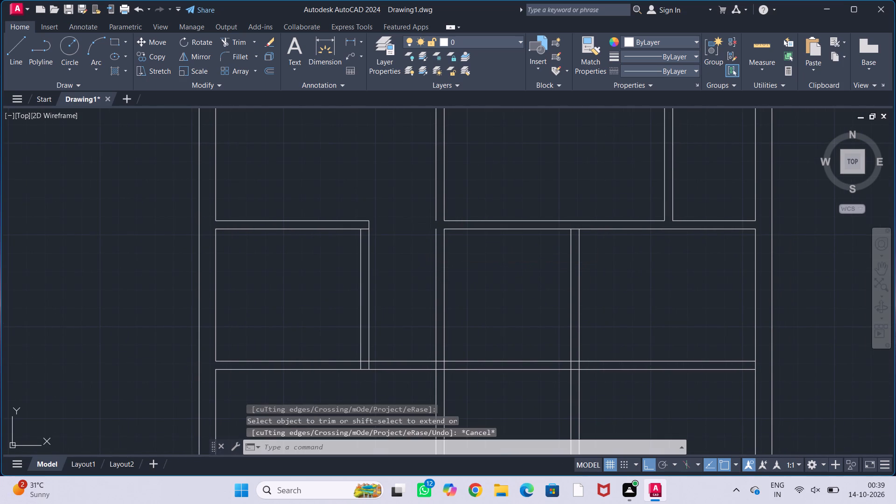
pyautogui.press('Escape')
pyautogui.press('Escape')
# Stretch the central wall's west line south across the main east-west wall to meet its continuation below.
pyautogui.moveTo(422, 238); pyautogui.dragTo(399, 326, button='middle')
pyautogui.moveTo(399, 315); pyautogui.dragTo(386, 298, button='middle')
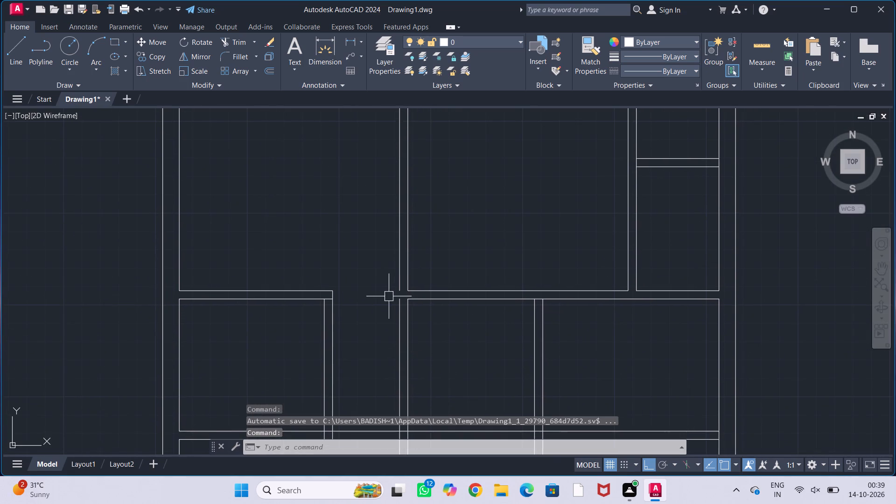
pyautogui.moveTo(388, 269); pyautogui.dragTo(424, 258, button='middle')
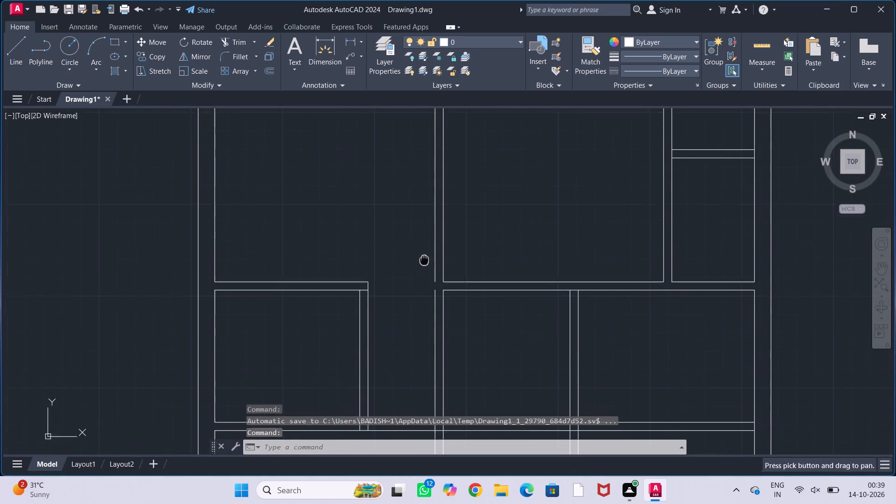
pyautogui.scroll(1, 438, 283)
pyautogui.click(433, 269)
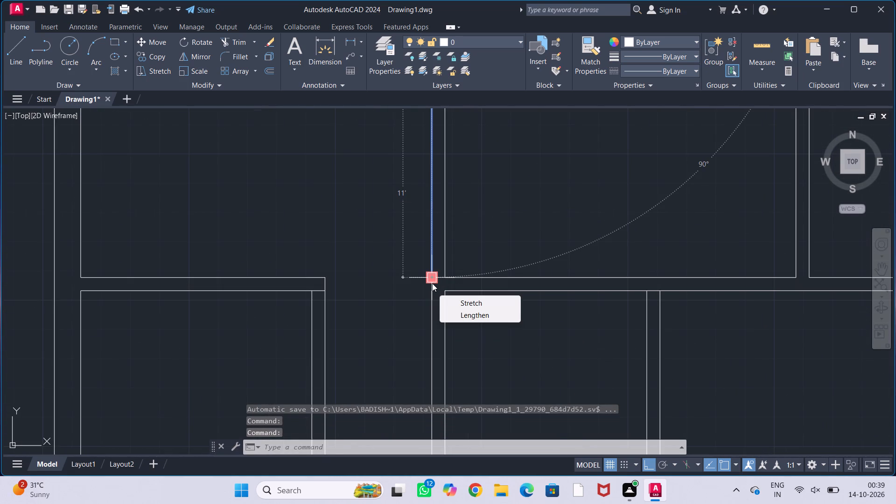
pyautogui.press('Escape')
pyautogui.press('Escape')
pyautogui.press('Escape')
pyautogui.press('Escape')
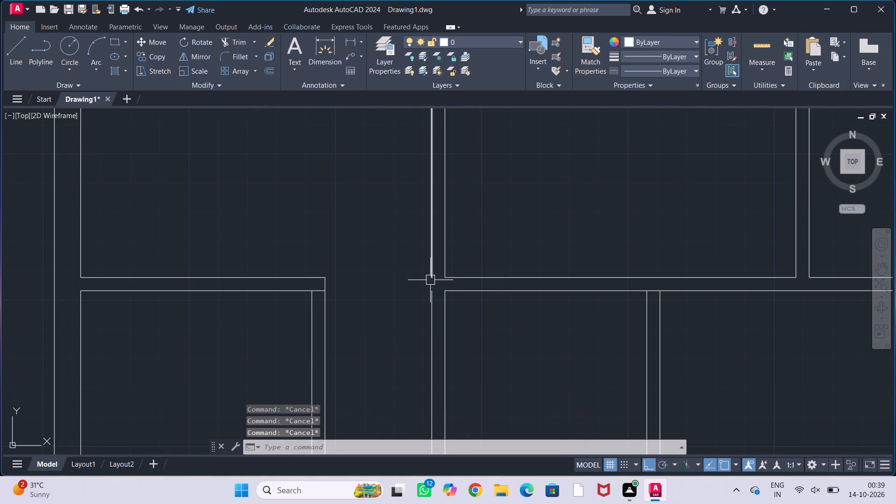
pyautogui.moveTo(406, 291); pyautogui.dragTo(394, 263, button='middle')
pyautogui.click(417, 240)
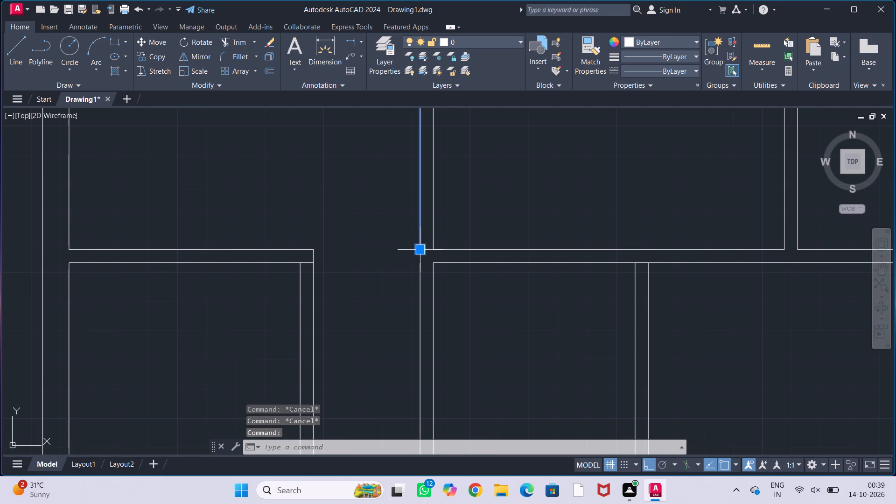
pyautogui.click(419, 252)
pyautogui.click(417, 269)
pyautogui.press('Escape')
pyautogui.press('Escape')
pyautogui.press('Escape')
pyautogui.press('Escape')
# Measure the opening width between the west partition's corner and the central wall with a temporary linear dimension.
pyautogui.moveTo(380, 277); pyautogui.dragTo(395, 270, button='middle')
pyautogui.moveTo(404, 269); pyautogui.dragTo(385, 265, button='middle')
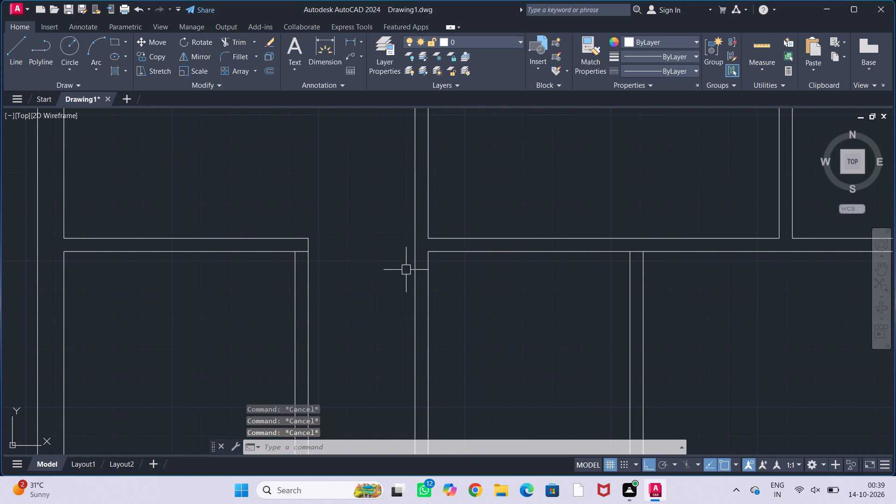
pyautogui.moveTo(501, 304); pyautogui.dragTo(477, 300, button='middle')
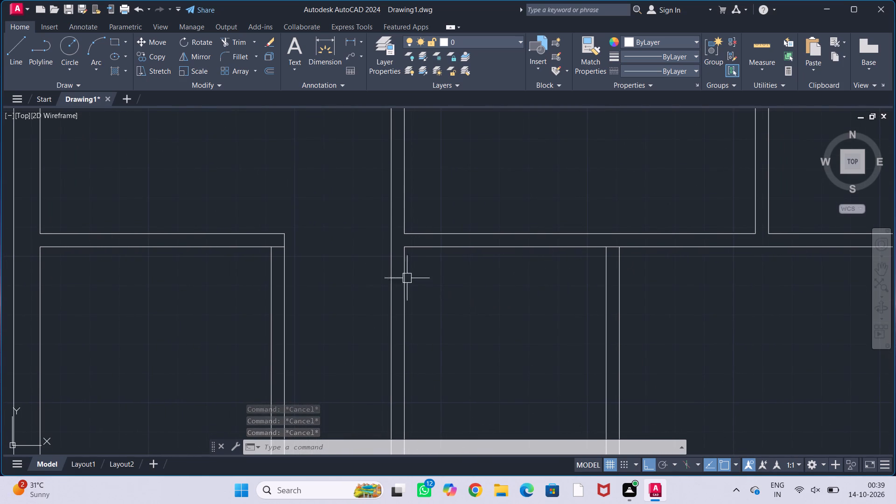
pyautogui.moveTo(369, 274); pyautogui.dragTo(379, 280, button='middle')
pyautogui.press('d')
pyautogui.write('li')
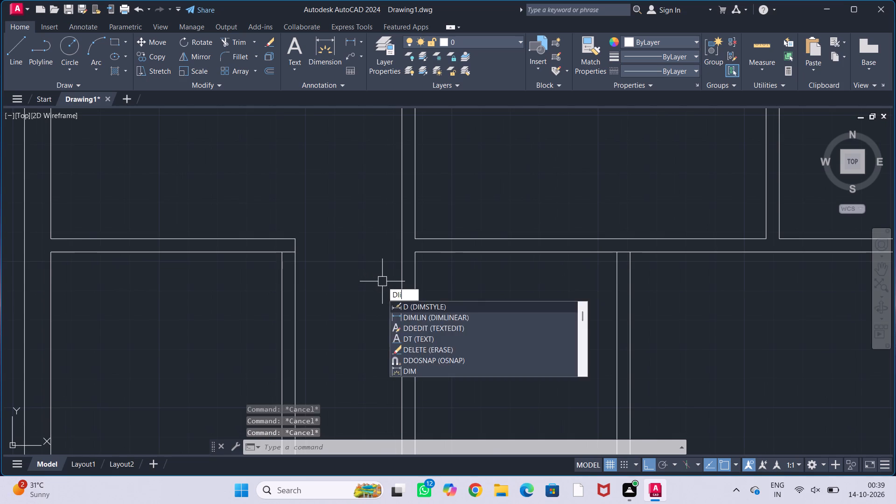
pyautogui.press('Return')
pyautogui.click(299, 239)
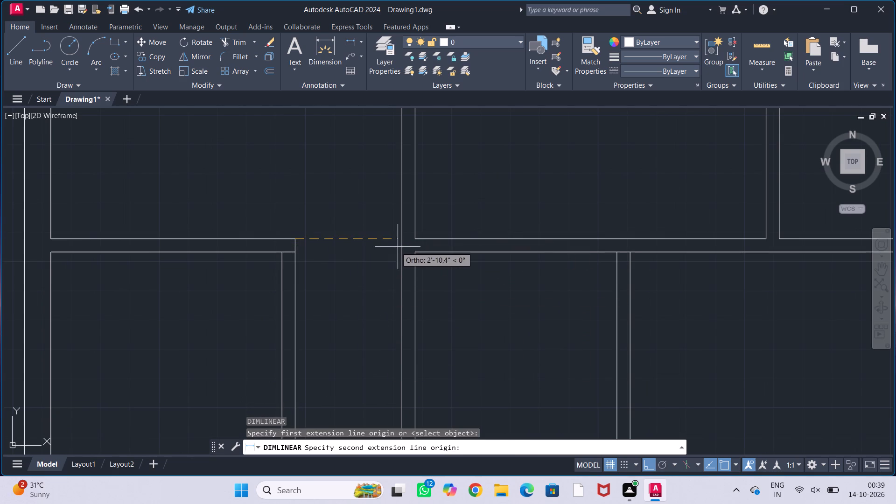
pyautogui.click(402, 240)
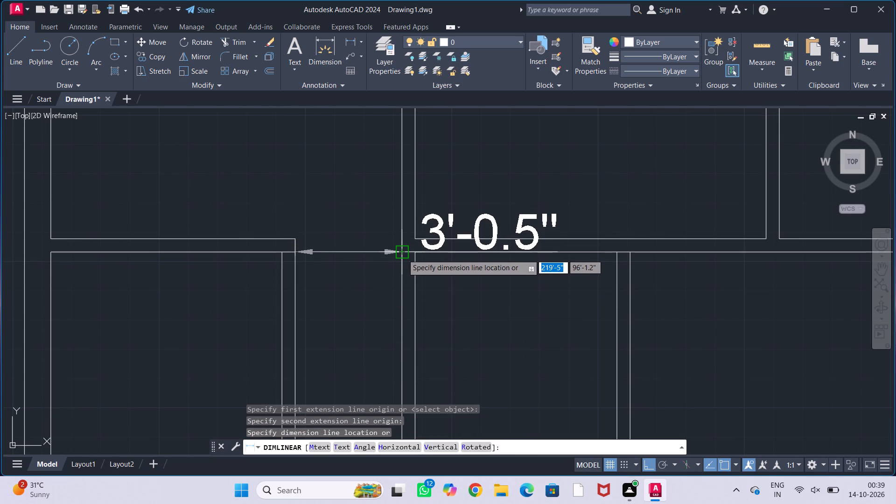
pyautogui.press('Escape')
pyautogui.press('Escape')
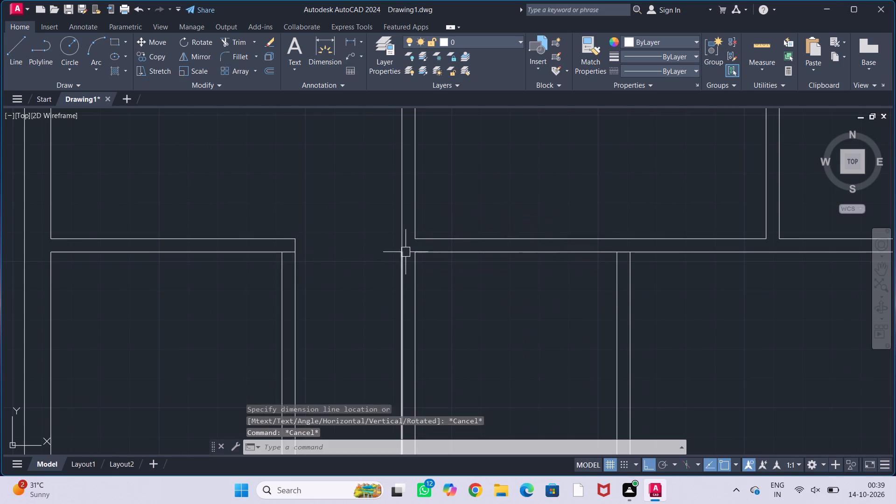
pyautogui.press('Escape')
pyautogui.press('Escape')
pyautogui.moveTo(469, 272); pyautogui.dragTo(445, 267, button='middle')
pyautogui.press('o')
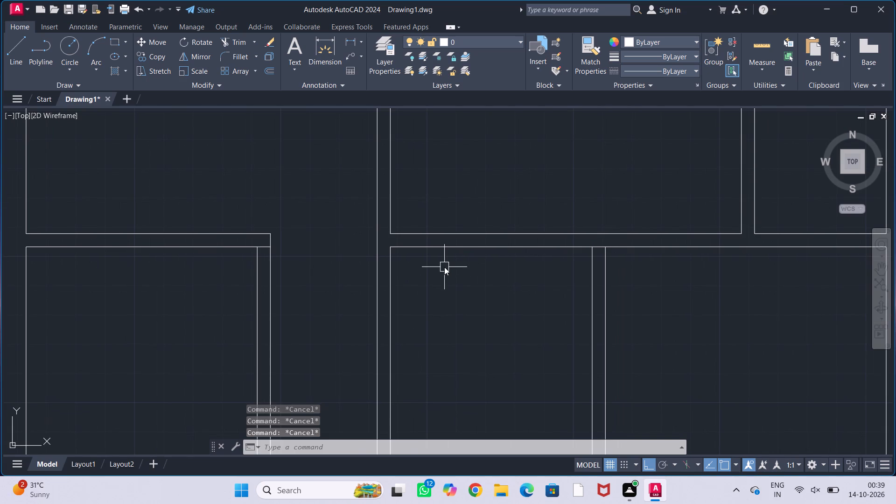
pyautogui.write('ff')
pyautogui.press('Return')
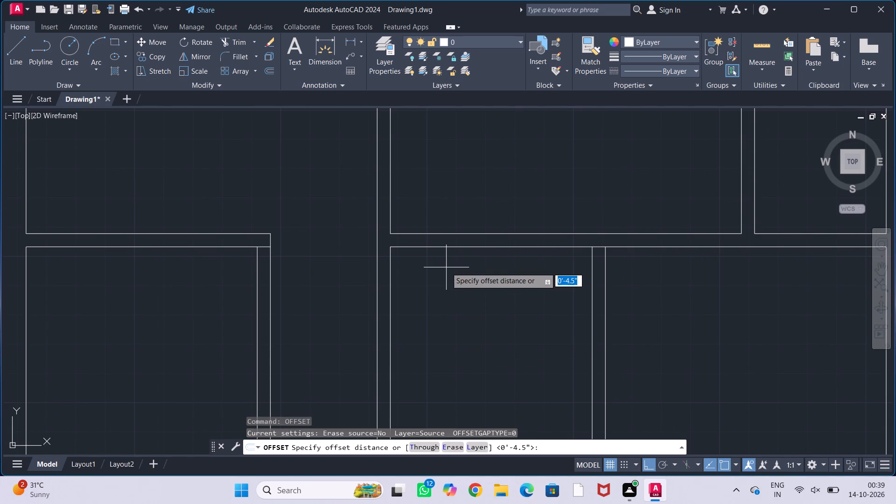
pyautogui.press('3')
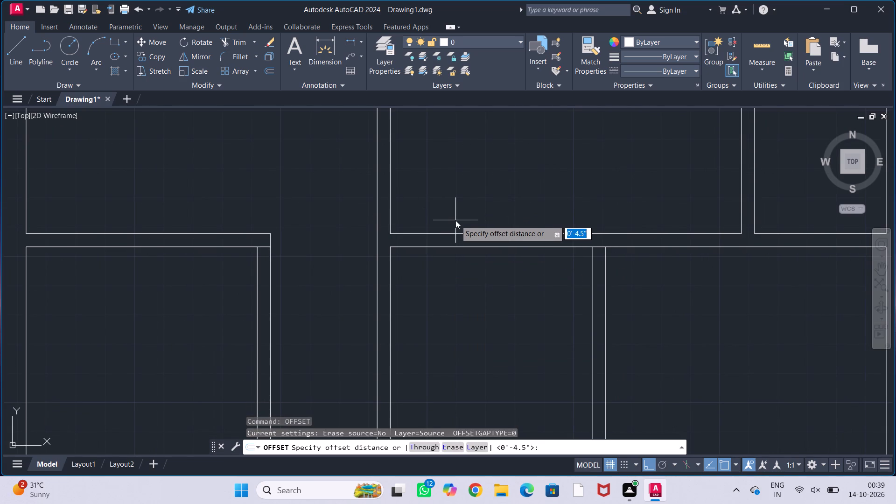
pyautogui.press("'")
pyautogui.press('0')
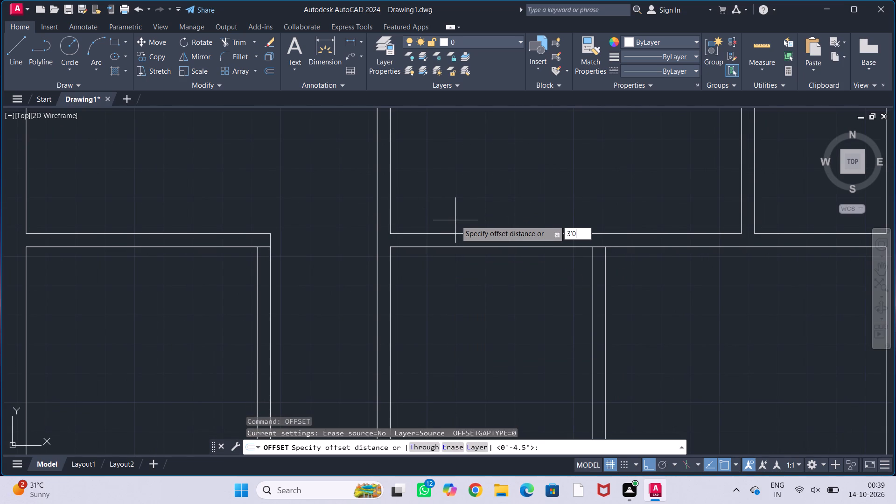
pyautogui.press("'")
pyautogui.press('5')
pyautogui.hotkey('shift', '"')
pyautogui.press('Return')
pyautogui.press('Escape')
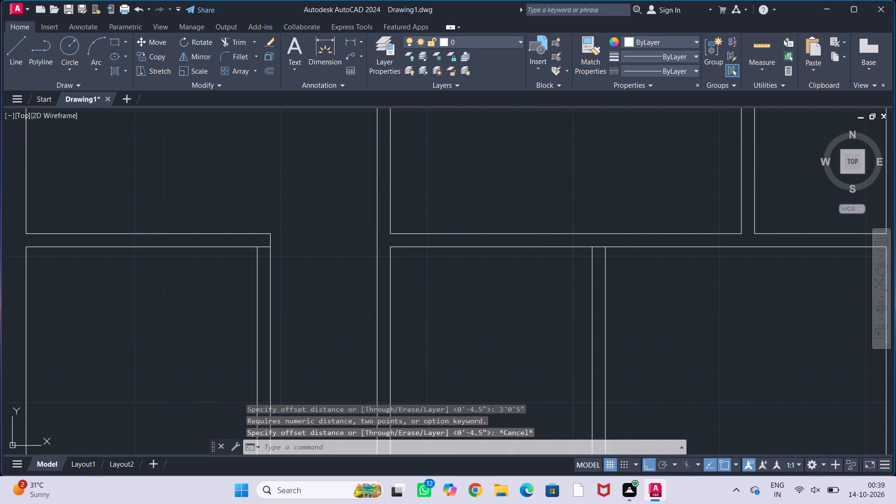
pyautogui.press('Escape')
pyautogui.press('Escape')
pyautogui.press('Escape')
# Offset the central wall's east line 3'0.5" east in the room north of the main east-west wall.
pyautogui.write('off')
pyautogui.press('Return')
pyautogui.write("3'")
pyautogui.write('0.5"')
pyautogui.press('Return')
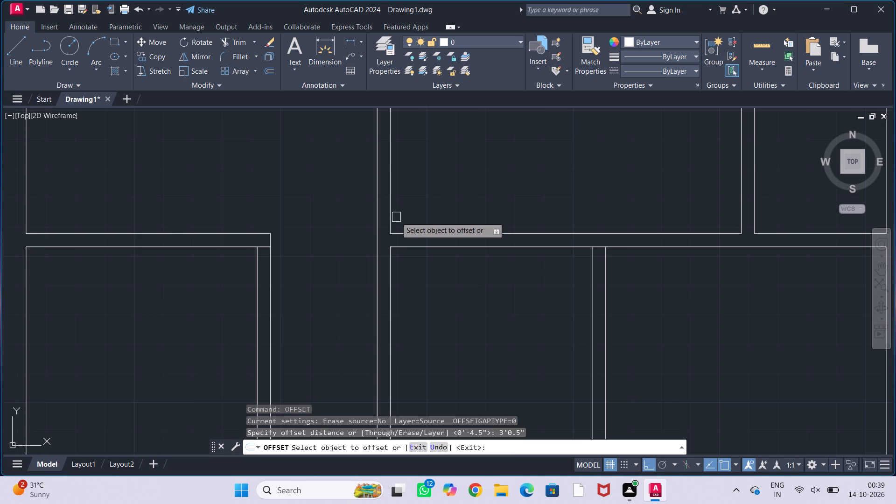
pyautogui.moveTo(390, 217); pyautogui.dragTo(395, 217)
pyautogui.click(457, 218)
pyautogui.press('`')
pyautogui.press('Escape')
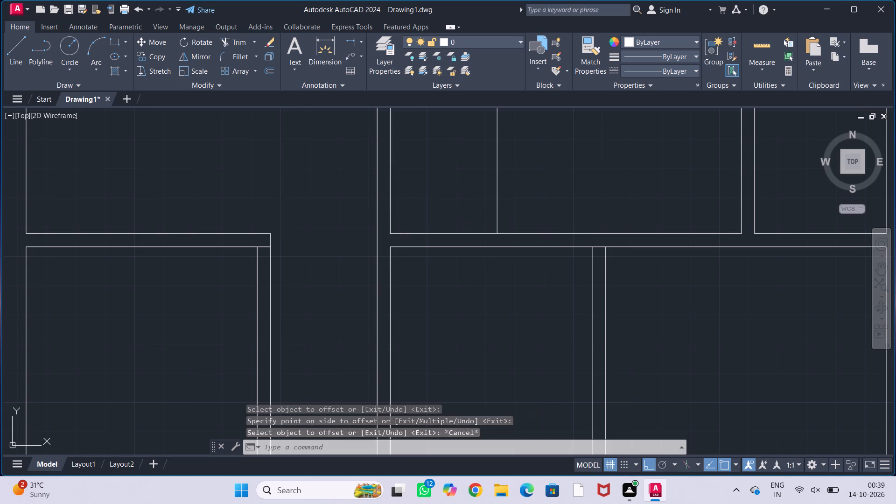
pyautogui.press('Escape')
pyautogui.press('Escape')
pyautogui.press('Escape')
pyautogui.press('Escape')
# Extend the central wall's east line and its new offset line south to the main east-west wall's south line.
pyautogui.press('e')
pyautogui.press('x')
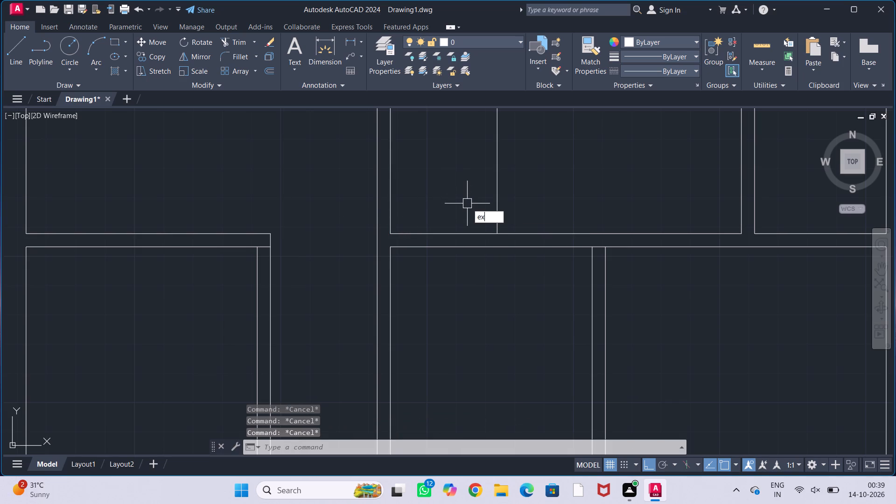
pyautogui.press('Return')
pyautogui.click(386, 213)
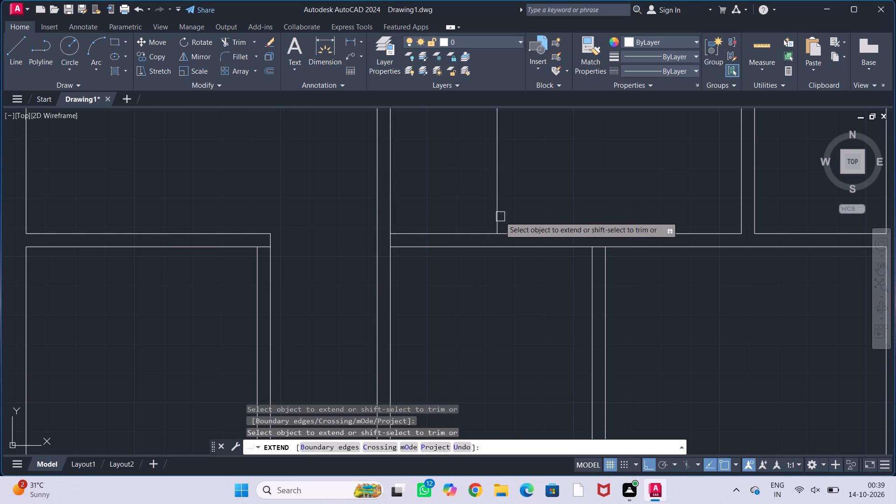
pyautogui.click(497, 216)
pyautogui.press('Escape')
pyautogui.press('Escape')
pyautogui.press('Escape')
pyautogui.press('Escape')
pyautogui.press('Escape')
# Trim the main wall's two lines between the central wall and the offset line, and the offset line north of that wall.
pyautogui.press('t')
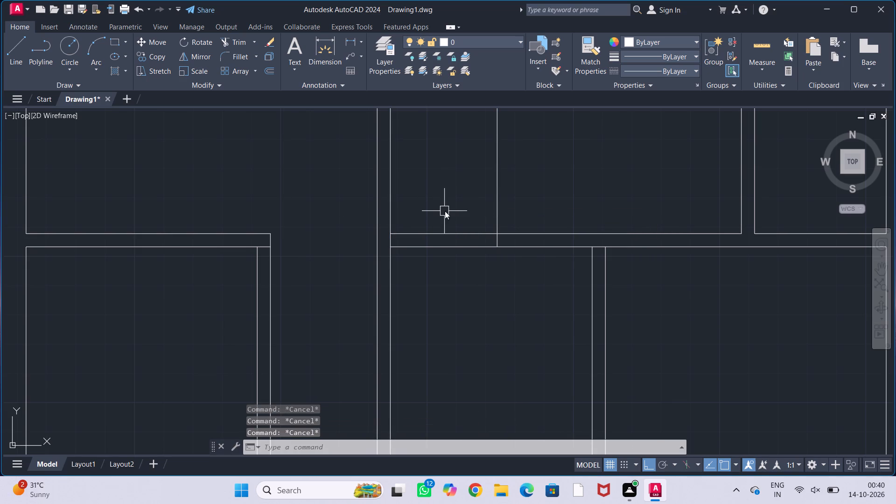
pyautogui.press('r')
pyautogui.press('Return')
pyautogui.moveTo(442, 208); pyautogui.dragTo(441, 281)
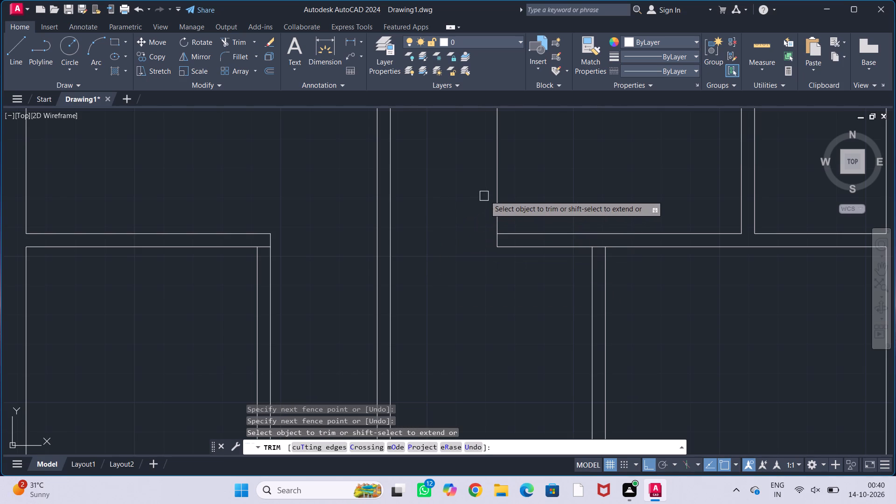
pyautogui.click(501, 199)
# Trim both central wall lines between the main east-west wall and the partition to its south.
pyautogui.scroll(-2, 441, 221)
pyautogui.moveTo(443, 221); pyautogui.dragTo(434, 237, button='middle')
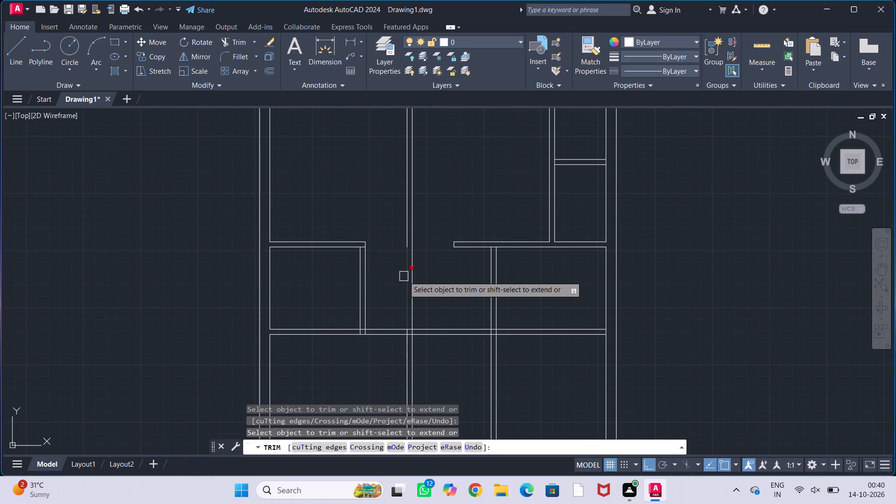
pyautogui.click(404, 276)
pyautogui.click(413, 282)
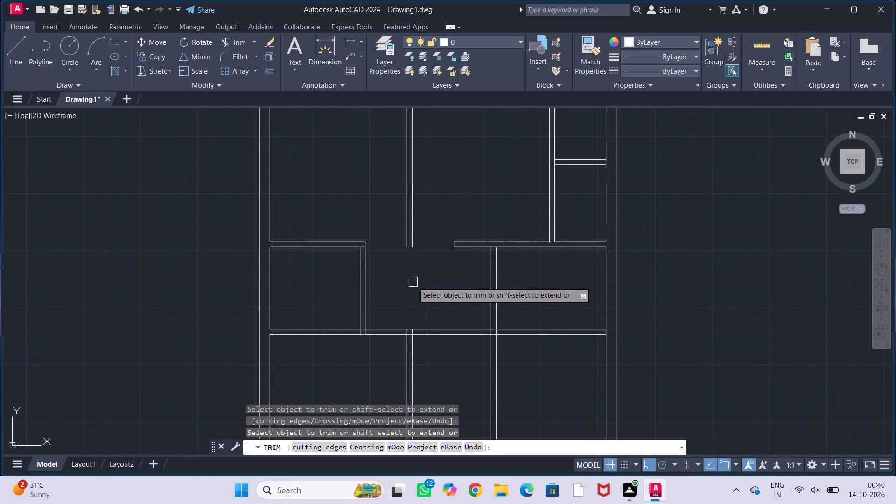
pyautogui.press('Escape')
pyautogui.press('Escape')
pyautogui.press('Escape')
pyautogui.press('Escape')
pyautogui.press('Escape')
# Close the open south end of the central wall with a short line between its two lines, north of the hall.
pyautogui.scroll(2, 416, 259)
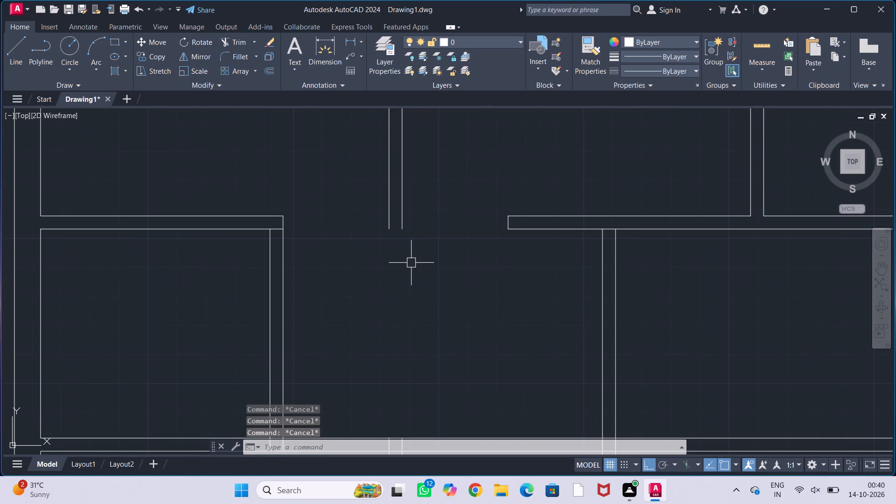
pyautogui.press('l')
pyautogui.press('Return')
pyautogui.scroll(1, 386, 241)
pyautogui.click(390, 224)
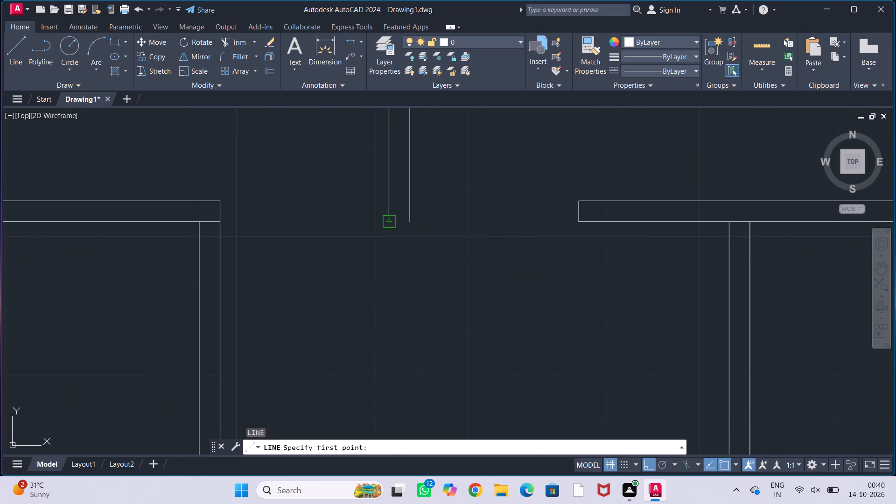
pyautogui.click(411, 225)
pyautogui.press('Escape')
pyautogui.press('Escape')
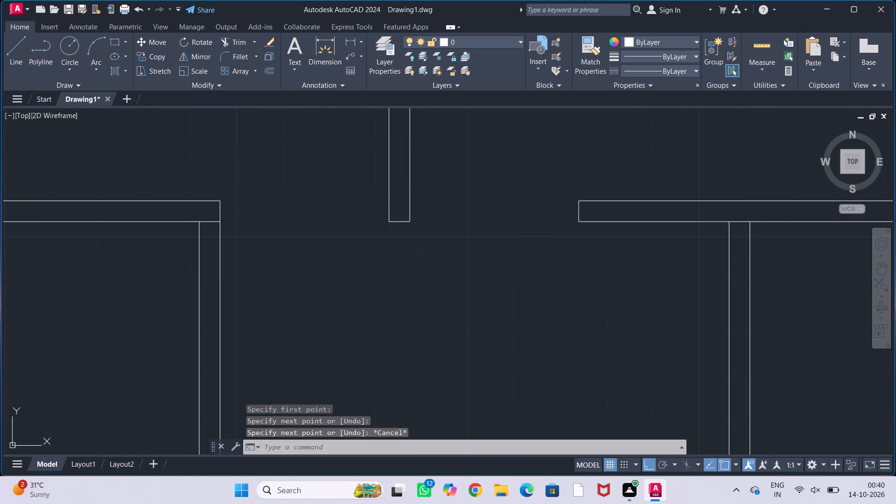
pyautogui.press('Escape')
pyautogui.press('Escape')
pyautogui.press('Escape')
# Extend the west line of the partition east of the hall north to the main east-west wall's north line.
pyautogui.scroll(-2, 431, 234)
pyautogui.moveTo(455, 250); pyautogui.dragTo(409, 235, button='middle')
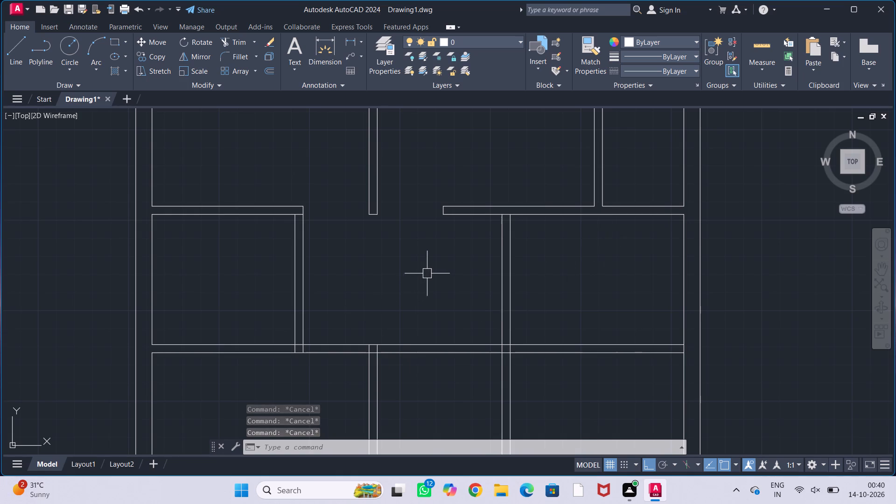
pyautogui.moveTo(427, 273); pyautogui.dragTo(378, 287, button='middle')
pyautogui.moveTo(380, 293); pyautogui.dragTo(408, 289, button='middle')
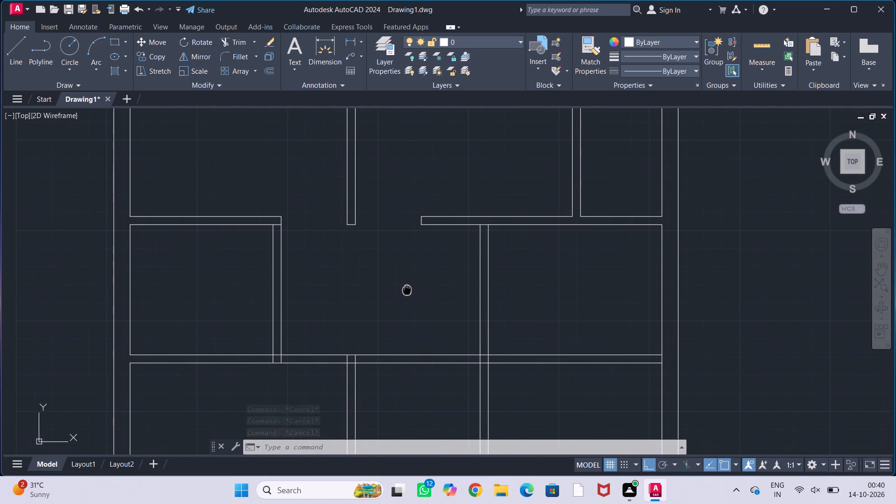
pyautogui.moveTo(434, 266); pyautogui.dragTo(438, 285, button='middle')
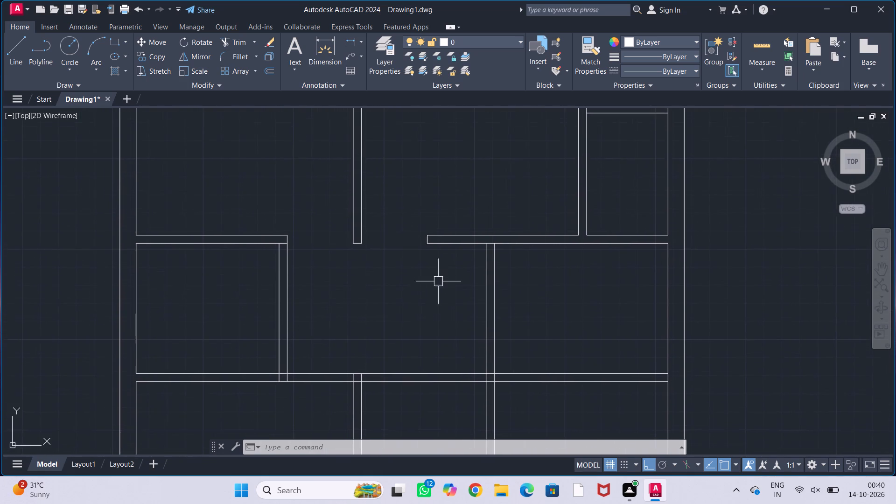
pyautogui.scroll(1, 453, 255)
pyautogui.press('e')
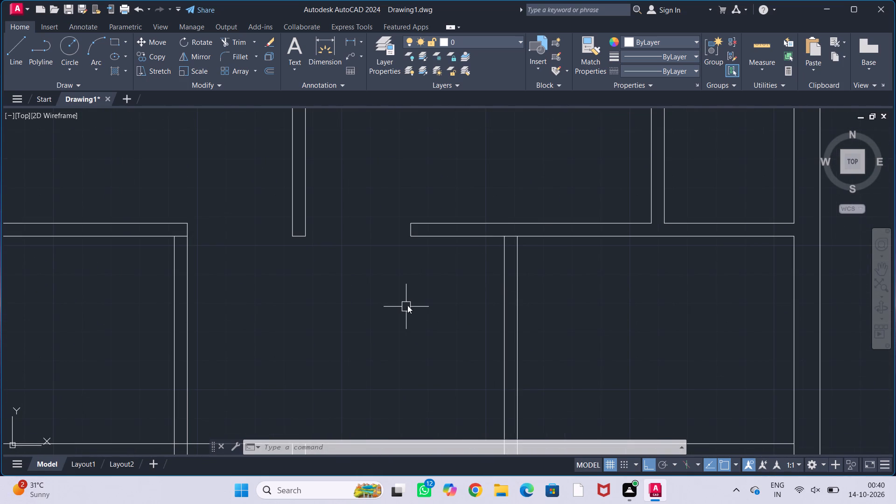
pyautogui.press('x')
pyautogui.press('Return')
pyautogui.click(500, 287)
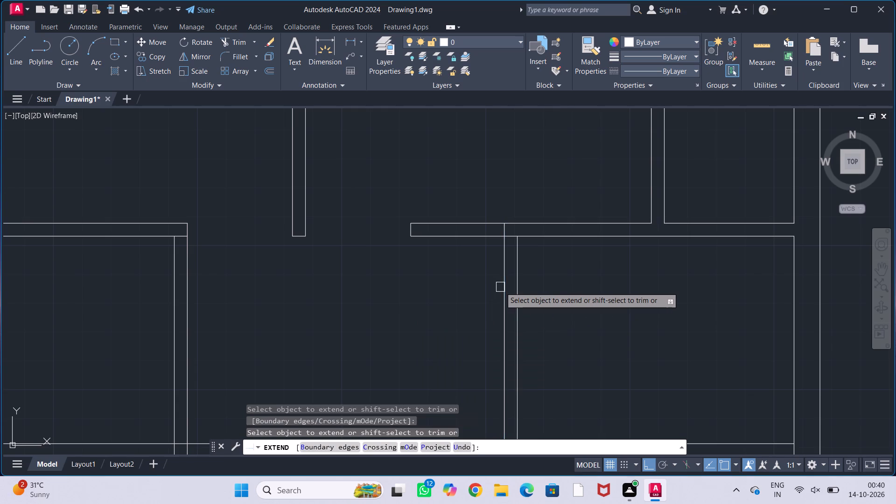
pyautogui.press('Escape')
pyautogui.press('Escape')
pyautogui.press('Escape')
pyautogui.press('Escape')
pyautogui.press('Escape')
pyautogui.press('Escape')
pyautogui.press('Escape')
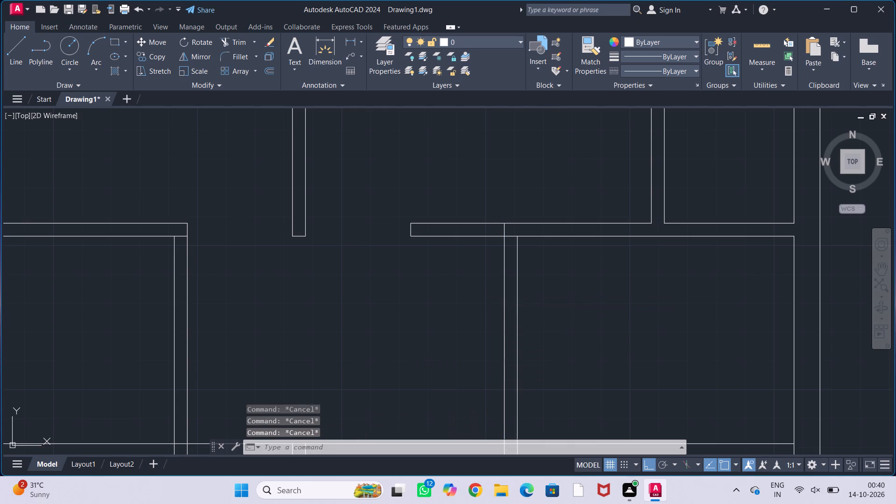
# Measure the distance along the main wall from the opening's east jamb to the extended partition line with a linear dimension.
pyautogui.write('dl')
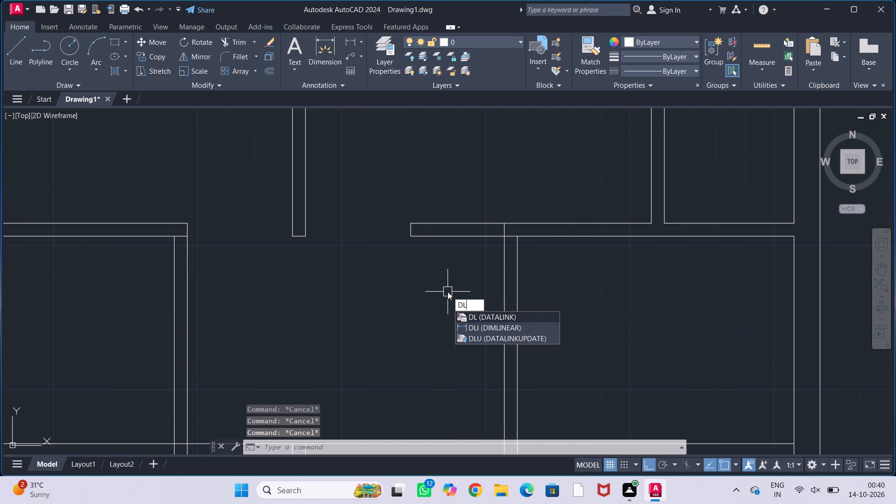
pyautogui.press('i')
pyautogui.press('Return')
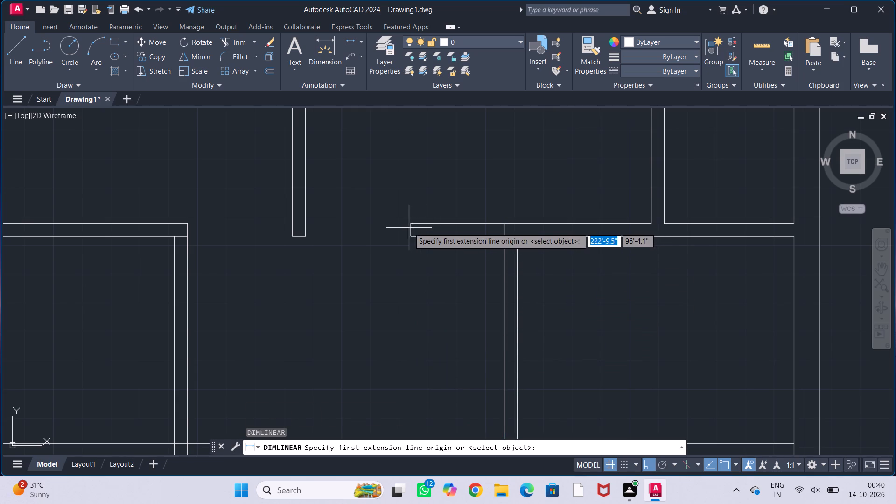
pyautogui.click(409, 224)
pyautogui.click(504, 222)
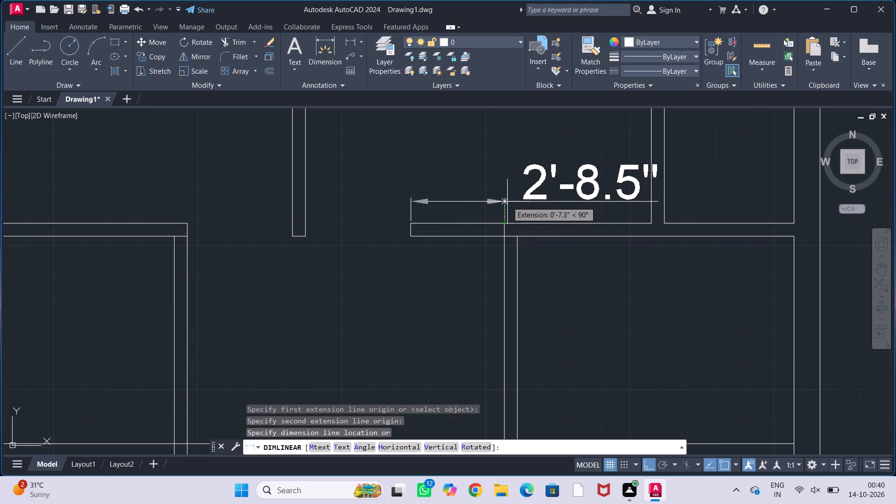
pyautogui.press('Escape')
pyautogui.press('Escape')
pyautogui.press('Escape')
pyautogui.press('Escape')
pyautogui.press('Escape')
# Offset the south line of the east-west partition below the hall 8'11" south, in the room west of the central wall.
pyautogui.scroll(-1, 508, 201)
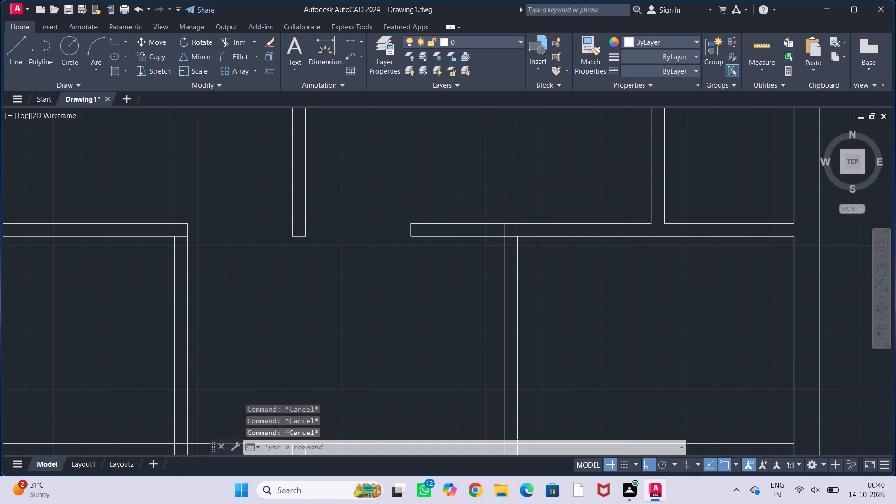
pyautogui.scroll(-1, 508, 201)
pyautogui.moveTo(495, 241); pyautogui.dragTo(475, 233, button='middle')
pyautogui.moveTo(447, 242); pyautogui.dragTo(469, 229, button='middle')
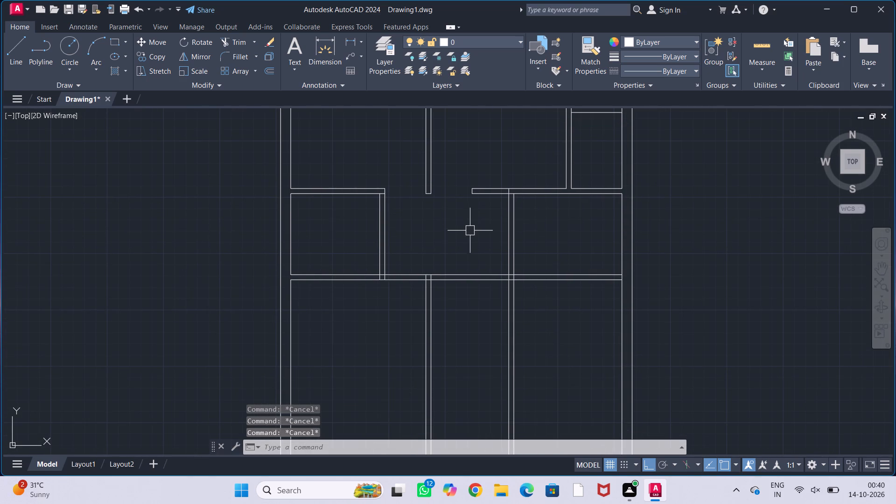
pyautogui.moveTo(470, 235); pyautogui.dragTo(461, 262, button='middle')
pyautogui.moveTo(457, 269); pyautogui.dragTo(463, 252, button='middle')
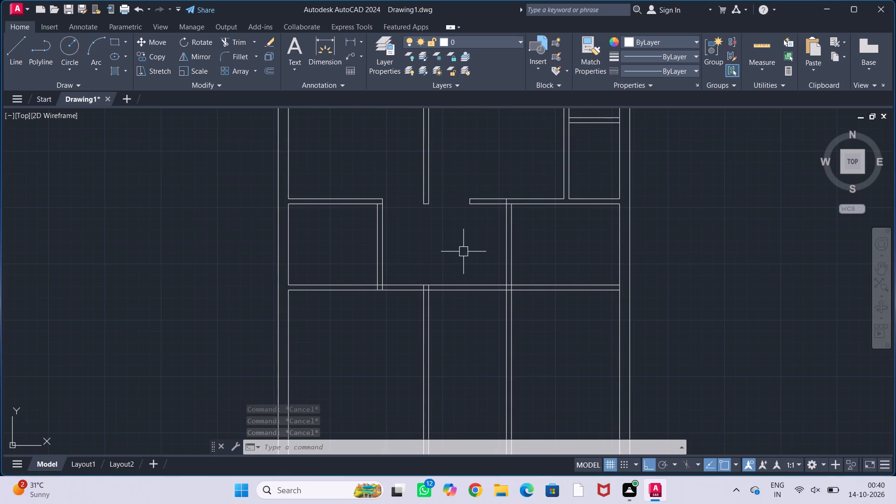
pyautogui.moveTo(435, 255); pyautogui.dragTo(461, 240, button='middle')
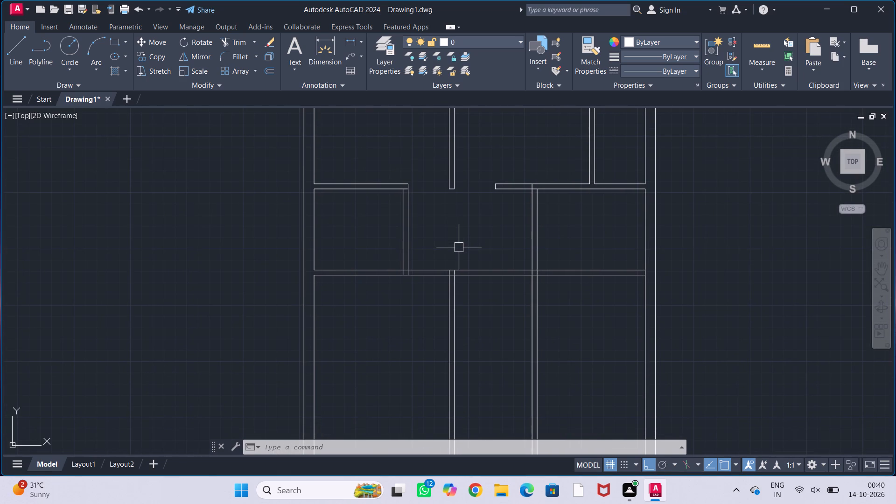
pyautogui.moveTo(401, 343); pyautogui.dragTo(402, 272, button='middle')
pyautogui.scroll(-1, 404, 274)
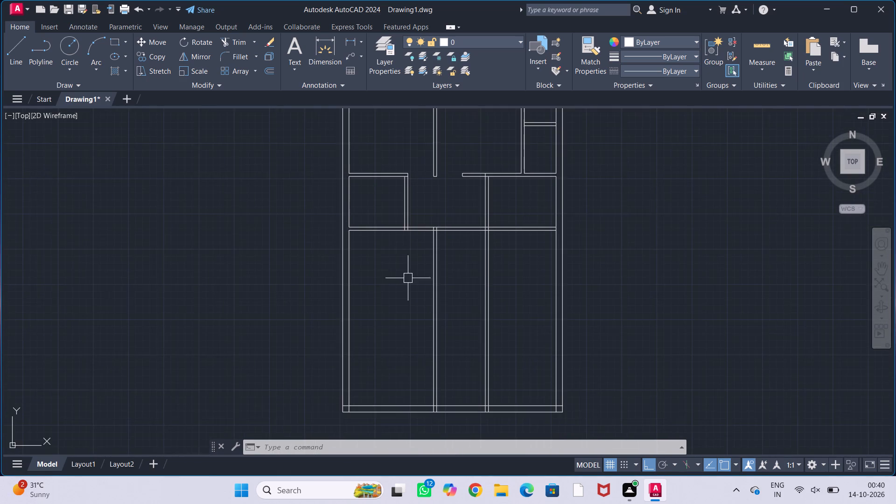
pyautogui.moveTo(409, 279); pyautogui.dragTo(405, 286, button='middle')
pyautogui.scroll(1, 399, 280)
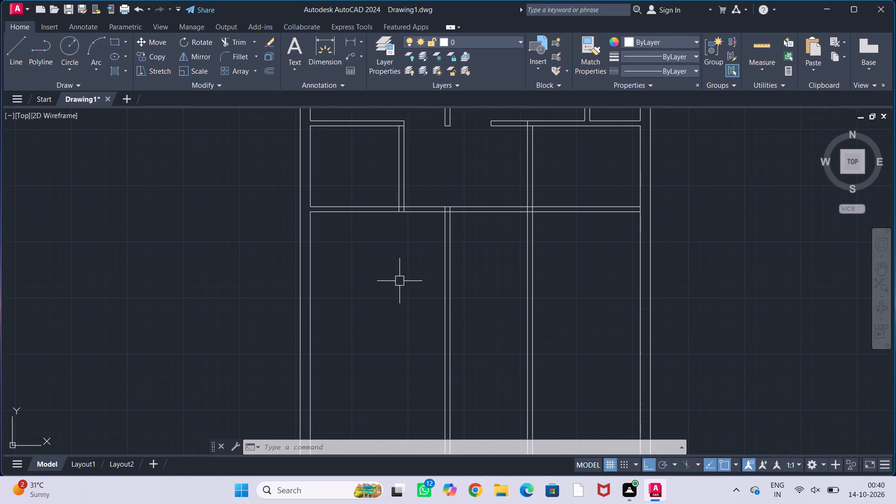
pyautogui.write('off')
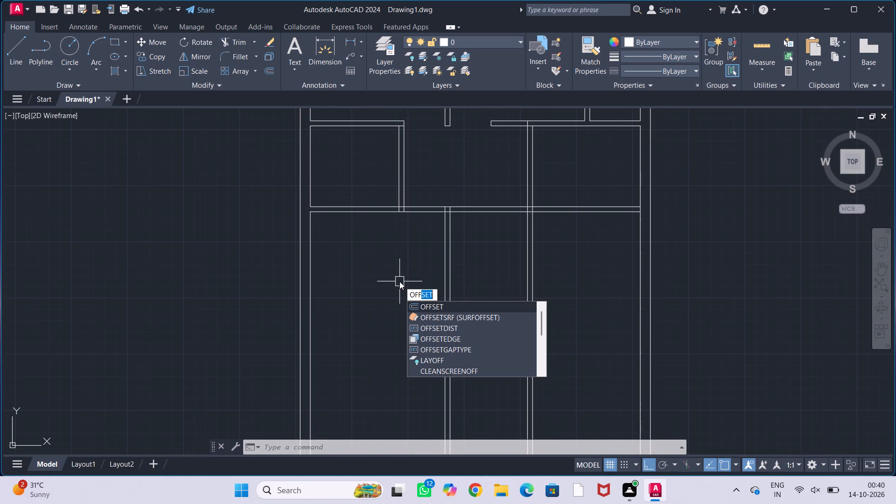
pyautogui.press('Return')
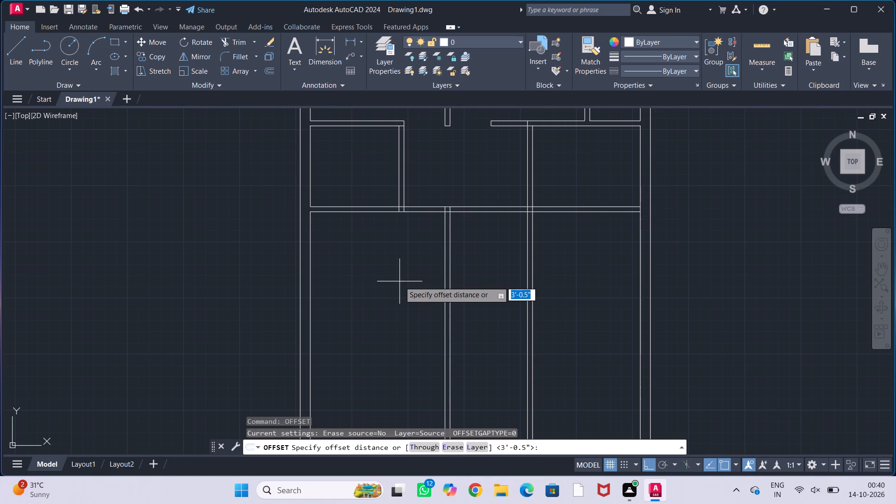
pyautogui.press('8')
pyautogui.write("'11")
pyautogui.hotkey('shift', '"')
pyautogui.press('Return')
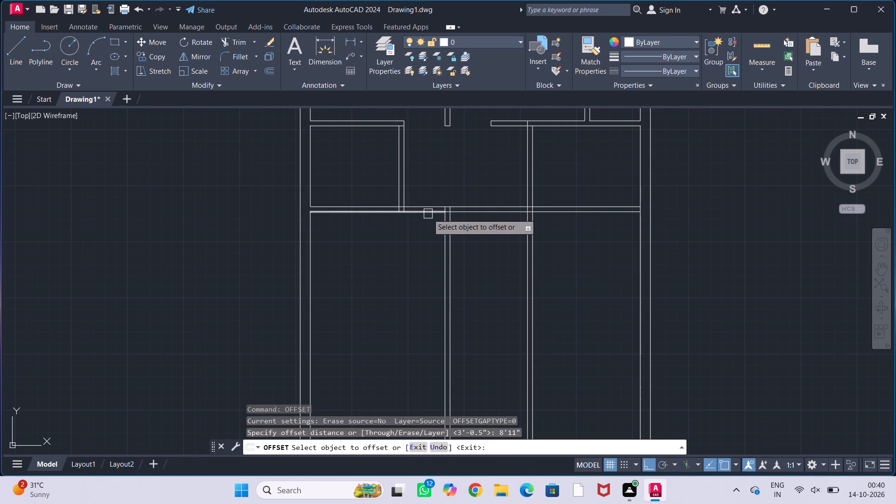
pyautogui.click(428, 214)
pyautogui.click(419, 280)
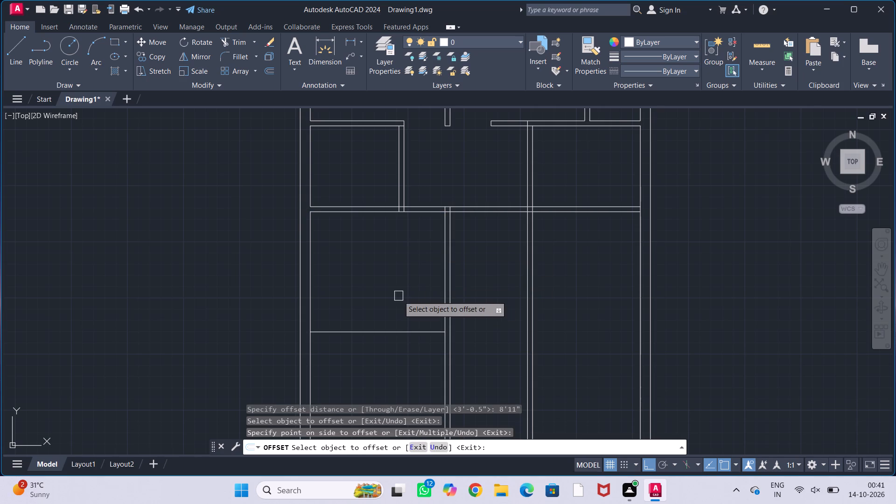
pyautogui.moveTo(402, 310); pyautogui.dragTo(388, 282, button='middle')
pyautogui.press('Escape')
pyautogui.press('Escape')
pyautogui.press('Escape')
pyautogui.press('Escape')
# Stretch the new offset line's east end to the inner line of the outer east wall.
pyautogui.click(399, 305)
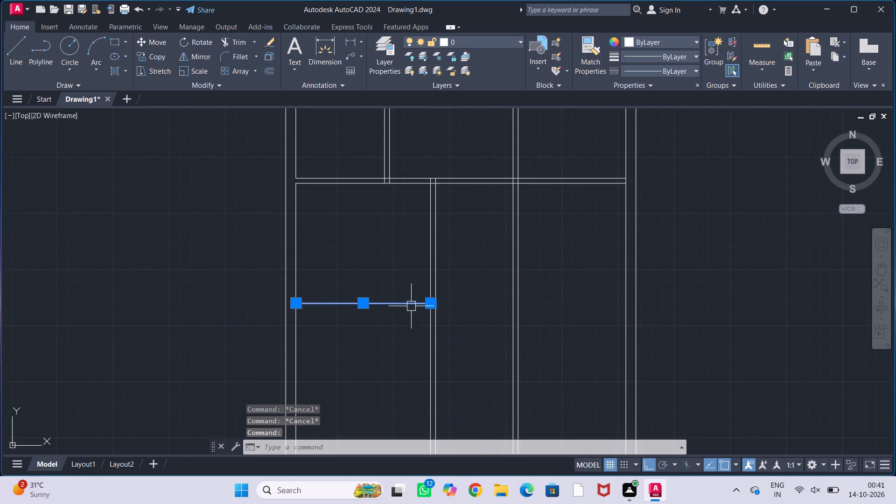
pyautogui.click(434, 306)
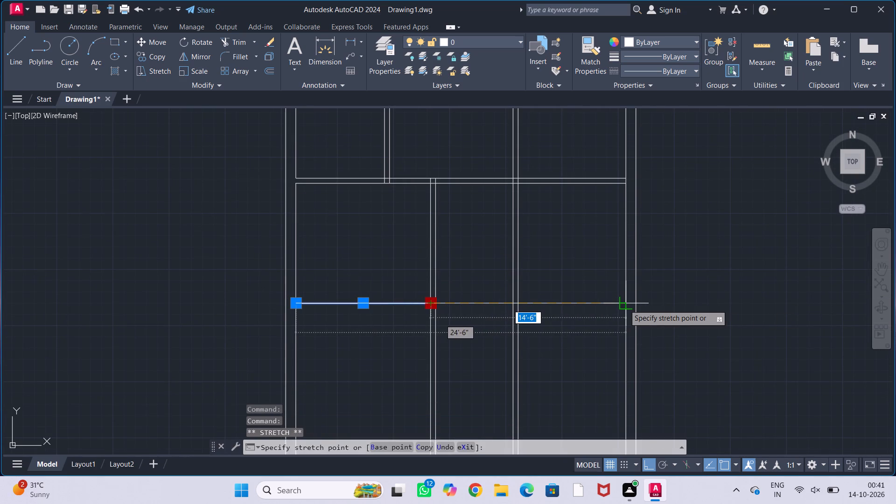
pyautogui.click(625, 305)
pyautogui.press('Escape')
pyautogui.press('Escape')
pyautogui.press('Escape')
pyautogui.press('Escape')
# Offset the stretched line 4.5" south to form the thickness of the new east-west wall.
pyautogui.moveTo(591, 337); pyautogui.dragTo(585, 289, button='middle')
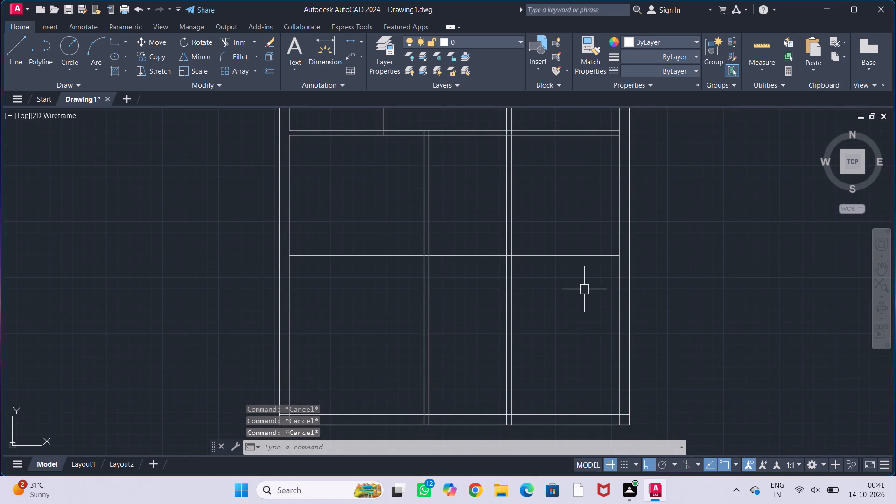
pyautogui.write('off')
pyautogui.press('Return')
pyautogui.write('4.5"')
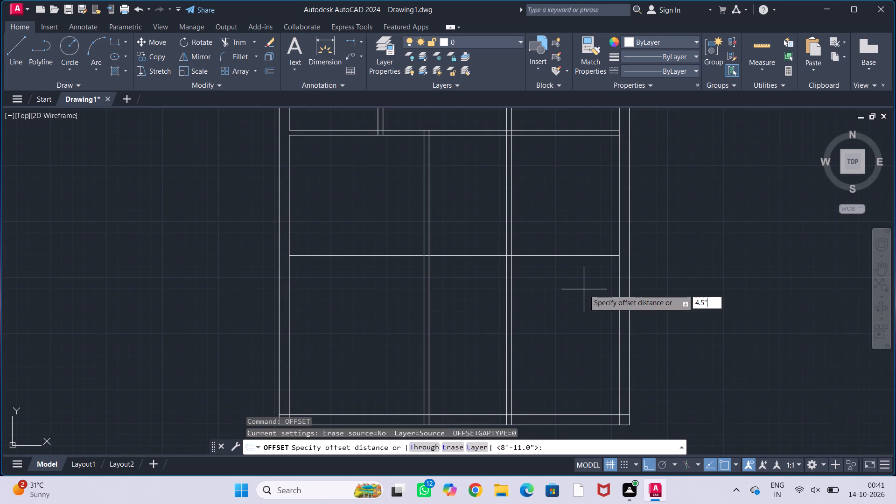
pyautogui.press('Return')
pyautogui.click(585, 256)
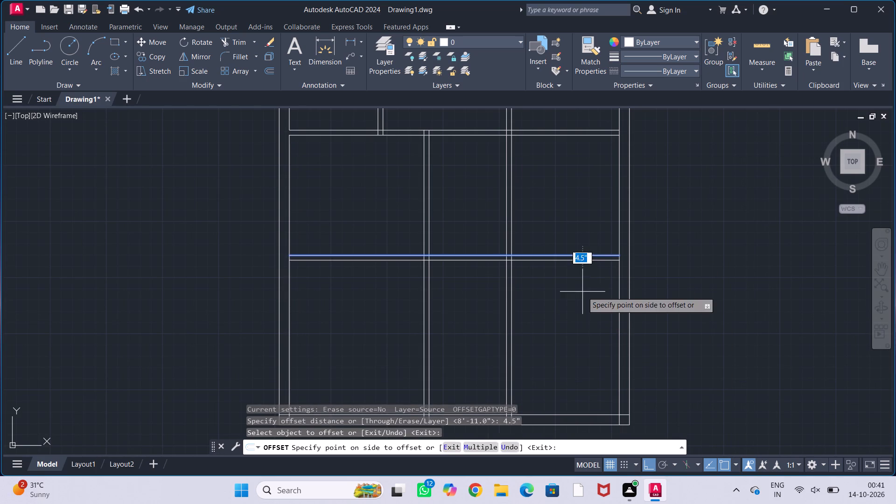
pyautogui.click(582, 294)
pyautogui.press('Escape')
pyautogui.press('Escape')
pyautogui.press('Escape')
pyautogui.press('Escape')
pyautogui.press('Escape')
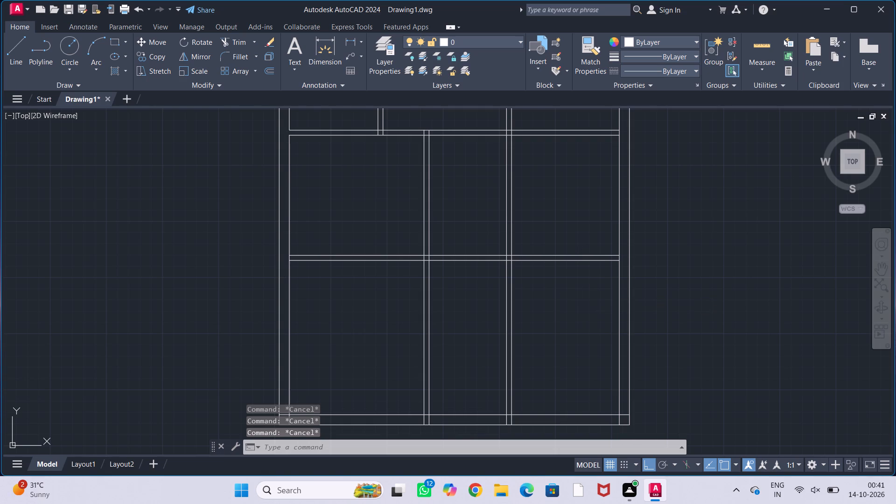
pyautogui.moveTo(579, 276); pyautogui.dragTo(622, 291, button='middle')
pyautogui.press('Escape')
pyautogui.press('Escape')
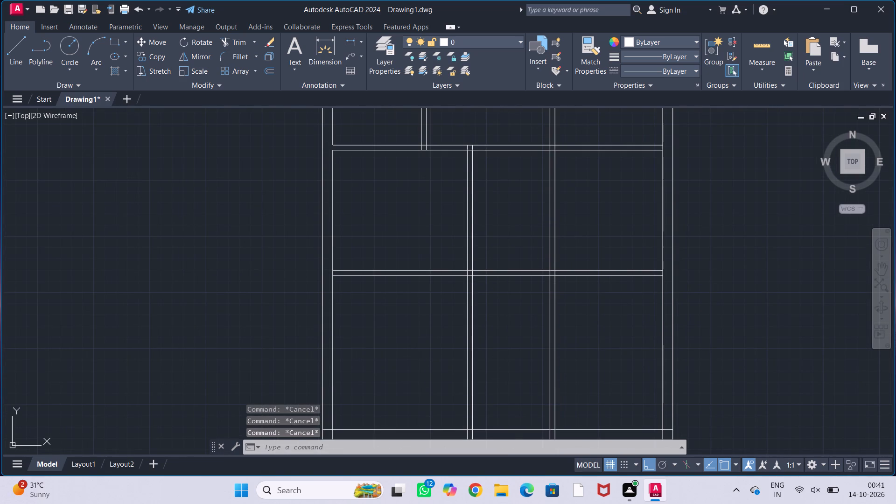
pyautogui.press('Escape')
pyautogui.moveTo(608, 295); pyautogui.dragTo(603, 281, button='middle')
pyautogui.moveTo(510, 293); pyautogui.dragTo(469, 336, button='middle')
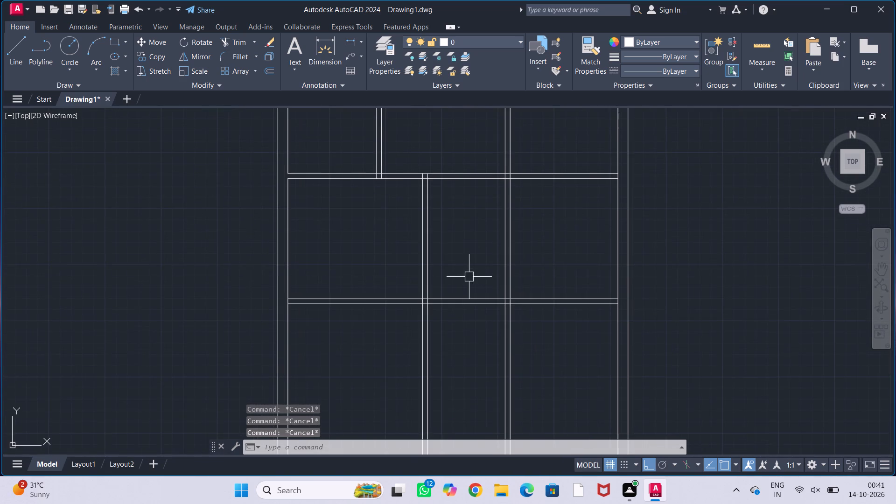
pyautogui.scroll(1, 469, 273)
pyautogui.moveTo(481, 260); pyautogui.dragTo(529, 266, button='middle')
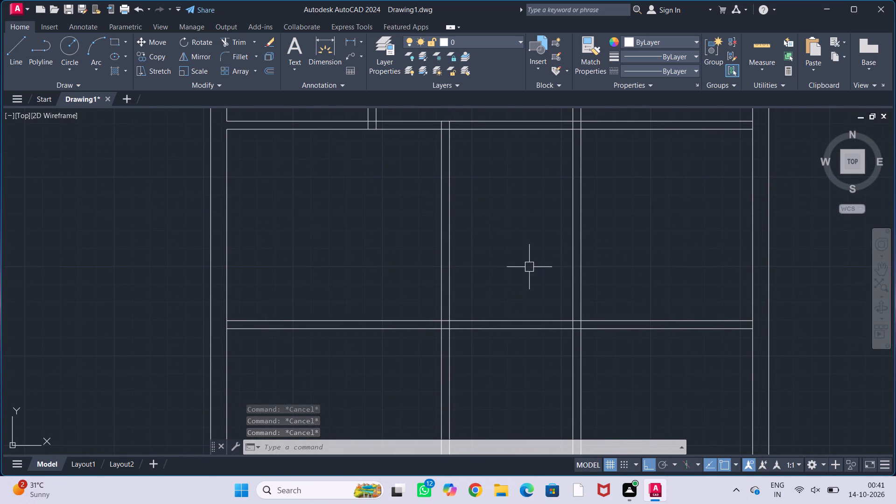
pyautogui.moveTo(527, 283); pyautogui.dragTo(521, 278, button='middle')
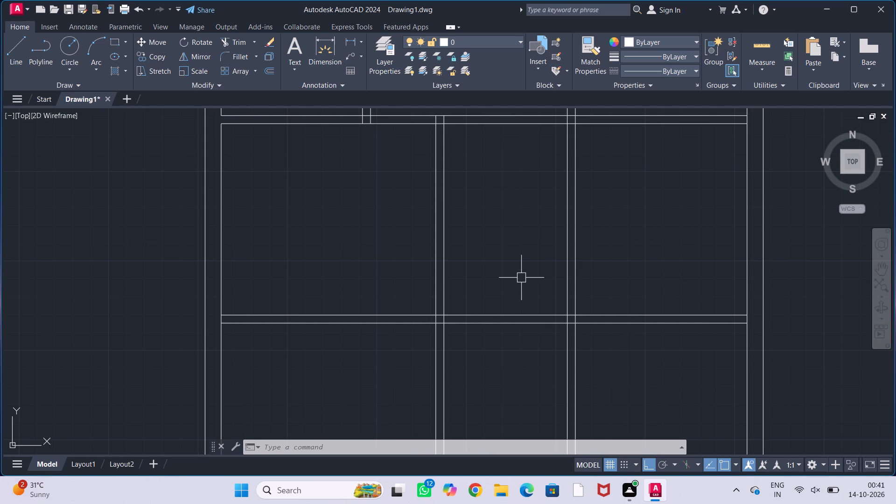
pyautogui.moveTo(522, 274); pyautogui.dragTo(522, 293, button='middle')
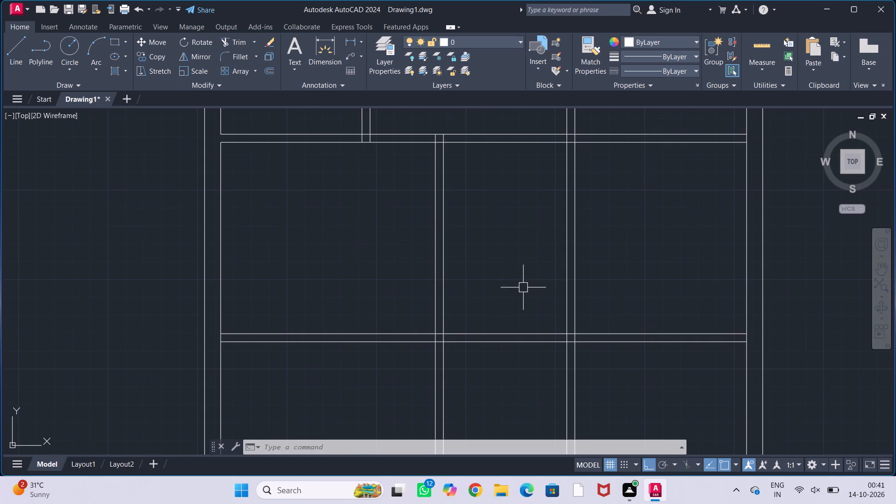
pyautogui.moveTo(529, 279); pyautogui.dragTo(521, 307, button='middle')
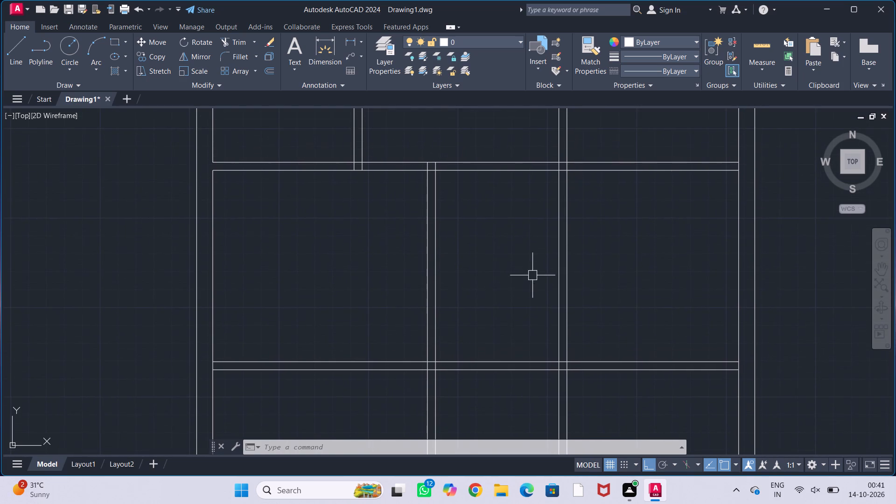
# Measure the width of the east room below the hall, from its northwest inner corner to the outer east wall, with a linear dimension.
pyautogui.scroll(-1, 528, 288)
pyautogui.moveTo(530, 274); pyautogui.dragTo(480, 347, button='middle')
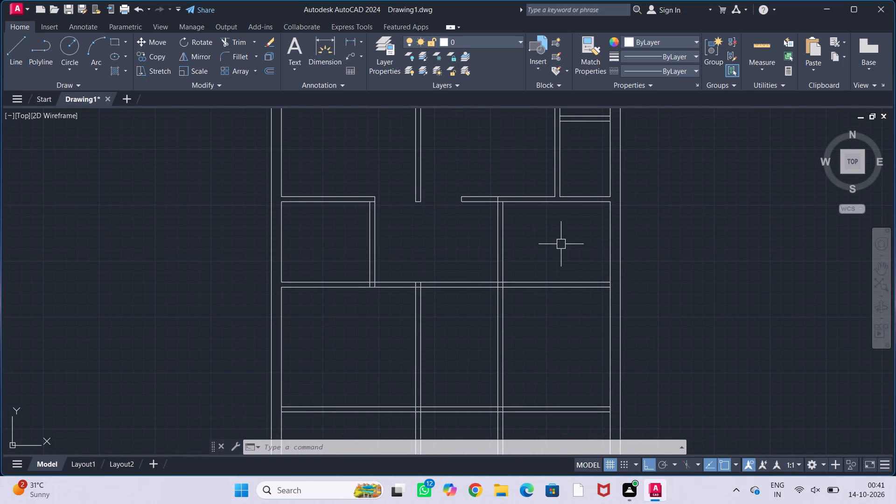
pyautogui.moveTo(561, 244); pyautogui.dragTo(591, 228, button='middle')
pyautogui.moveTo(590, 230); pyautogui.dragTo(572, 243, button='middle')
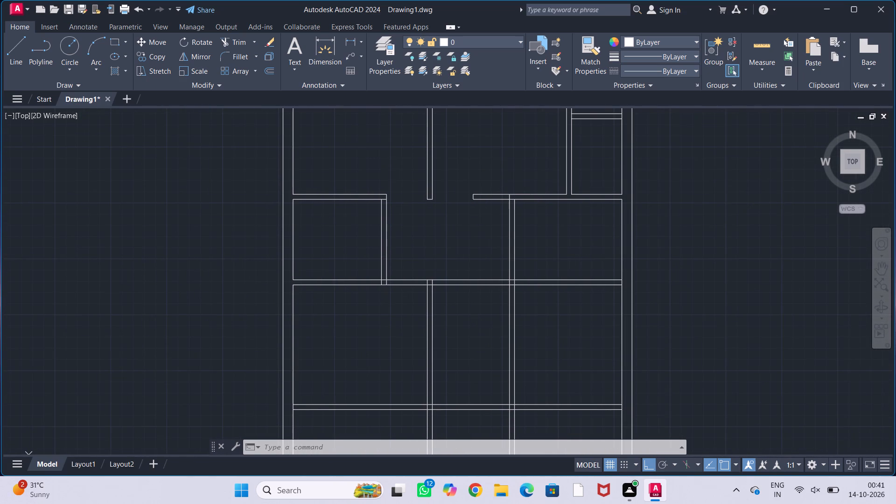
pyautogui.write('dli')
pyautogui.press('Return')
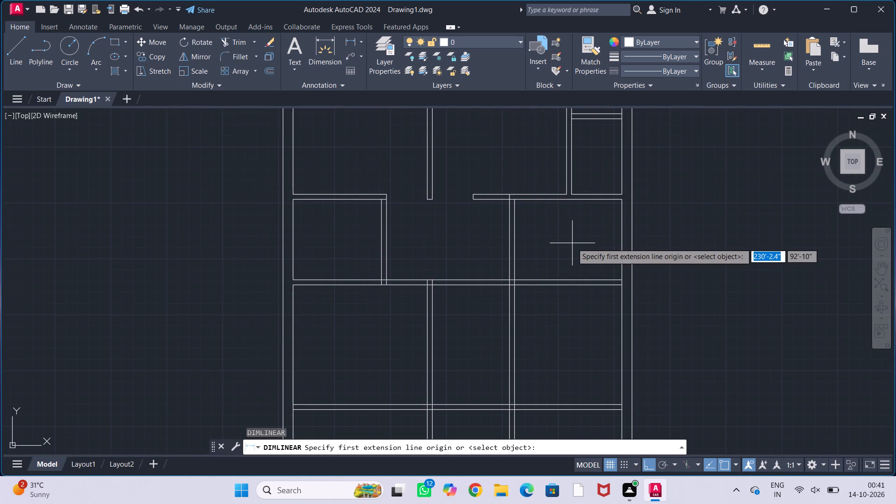
pyautogui.scroll(-1, 535, 221)
pyautogui.scroll(2, 534, 218)
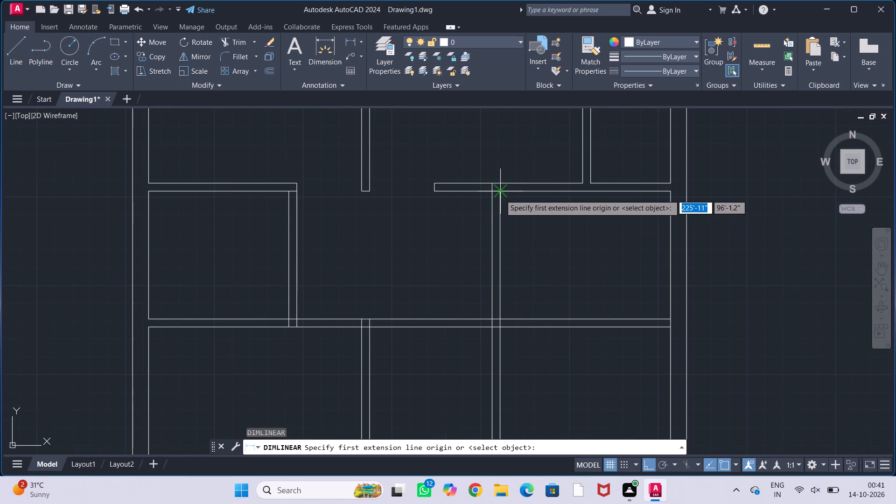
pyautogui.click(500, 195)
pyautogui.click(672, 192)
pyautogui.press('Escape')
pyautogui.press('Escape')
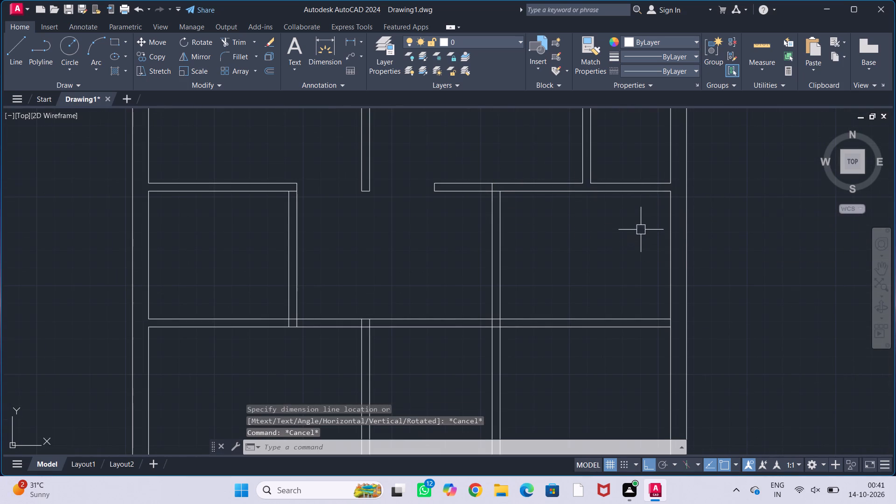
pyautogui.press('Escape')
pyautogui.press('Escape')
pyautogui.press('Escape')
# Trim away both pairs of north-south wall lines between the two full-width east-west walls south of the hall.
pyautogui.scroll(-1, 627, 232)
pyautogui.moveTo(620, 248); pyautogui.dragTo(625, 196, button='middle')
pyautogui.moveTo(541, 291); pyautogui.dragTo(537, 270, button='middle')
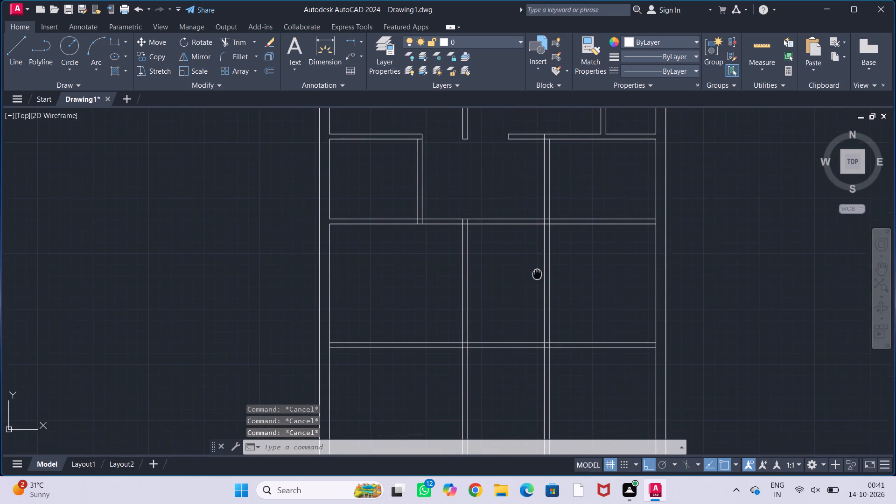
pyautogui.moveTo(537, 270); pyautogui.dragTo(537, 268, button='middle')
pyautogui.moveTo(560, 295); pyautogui.dragTo(562, 259, button='middle')
pyautogui.moveTo(593, 269); pyautogui.dragTo(570, 258, button='middle')
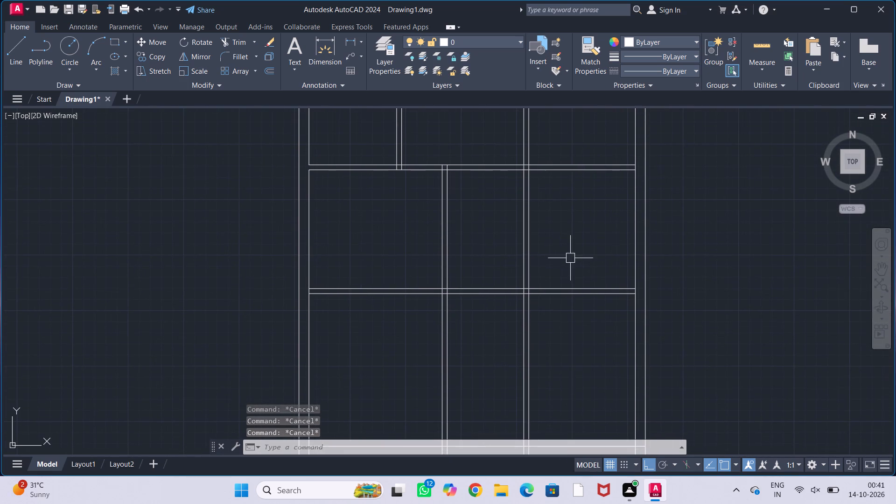
pyautogui.moveTo(577, 259); pyautogui.dragTo(570, 273, button='middle')
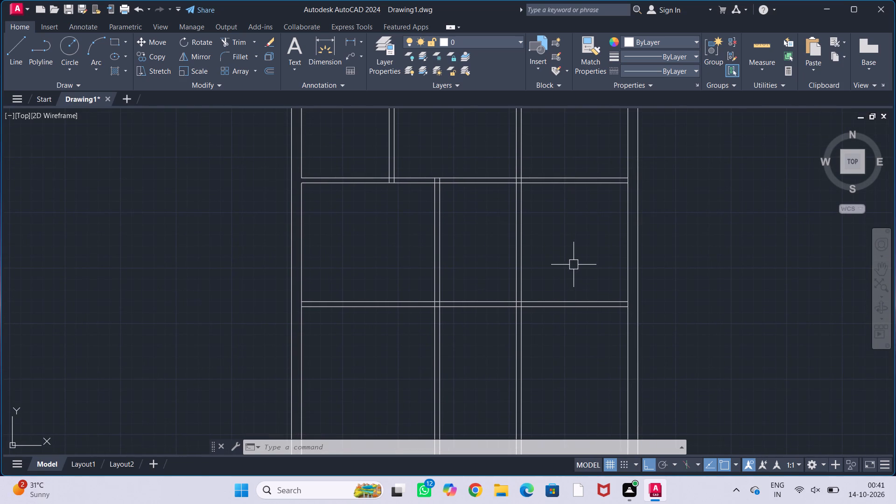
pyautogui.write('tr')
pyautogui.press('Return')
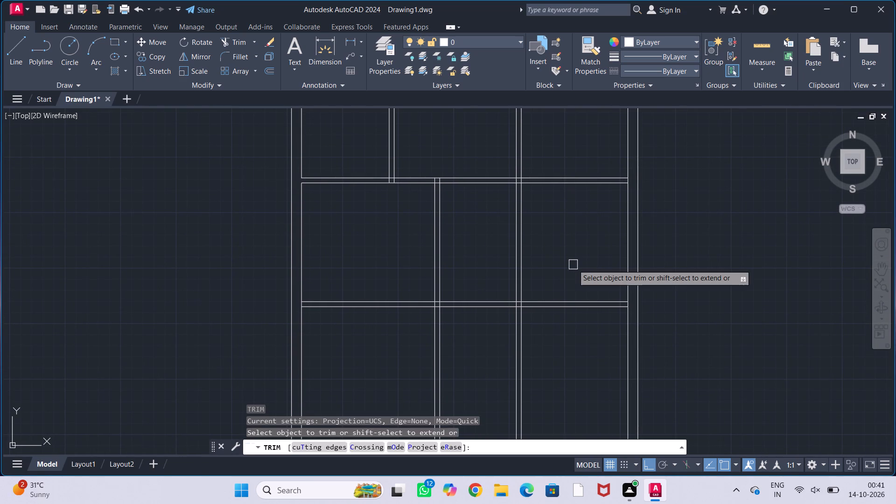
pyautogui.moveTo(405, 254); pyautogui.dragTo(454, 260)
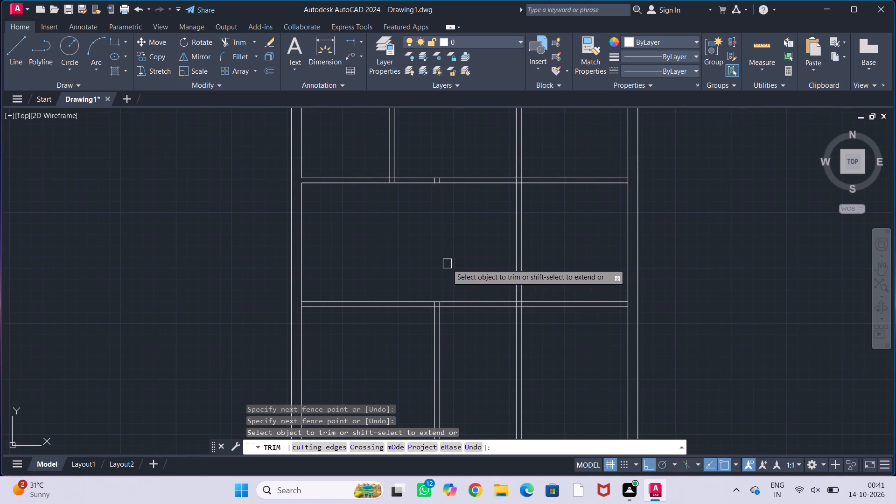
pyautogui.moveTo(447, 263); pyautogui.dragTo(423, 299, button='middle')
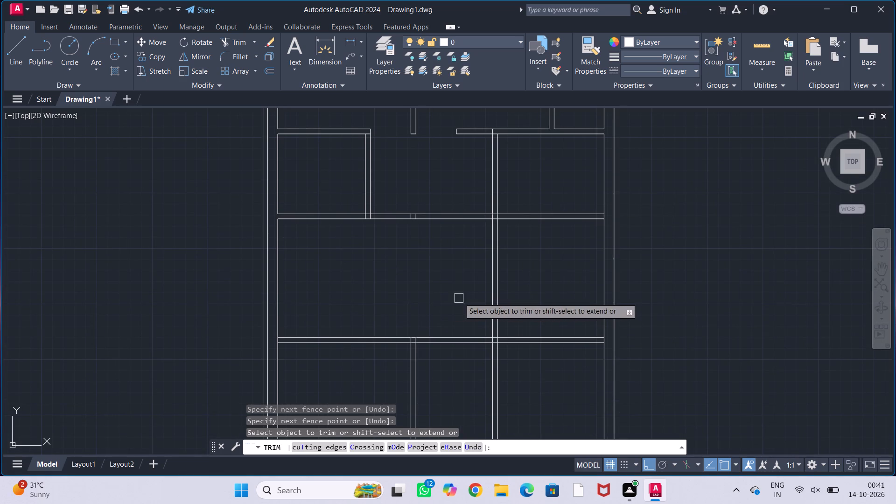
pyautogui.moveTo(465, 292); pyautogui.dragTo(536, 301)
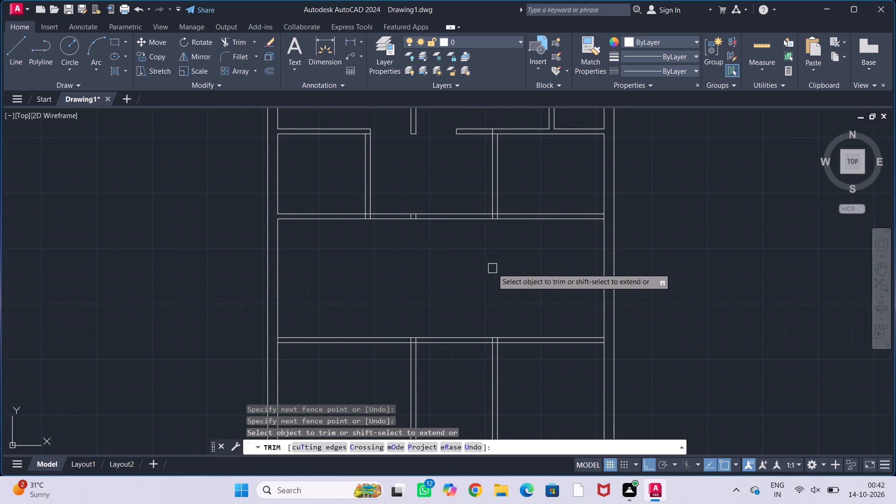
# Trim both lines of the upper east-west wall between the central wall stub and the east room to open the hall southward.
pyautogui.moveTo(450, 189); pyautogui.dragTo(450, 267)
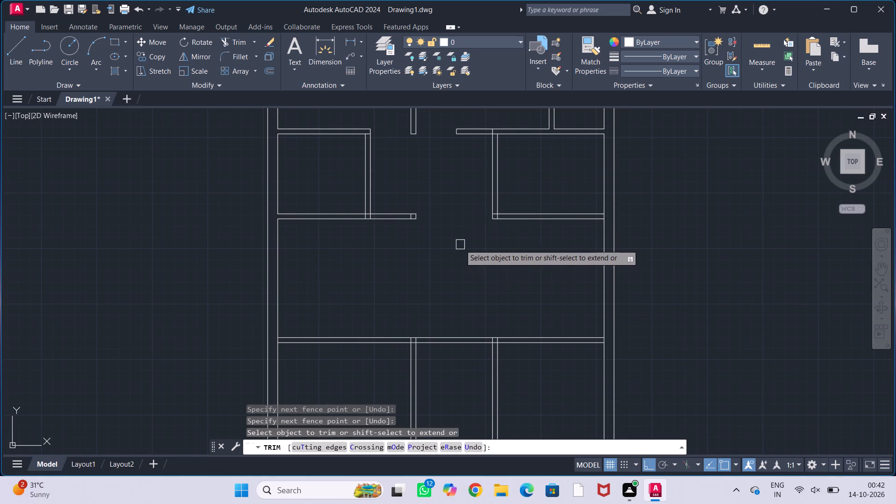
pyautogui.moveTo(454, 236); pyautogui.dragTo(472, 252, button='middle')
pyautogui.press('Escape')
pyautogui.press('Escape')
pyautogui.press('Escape')
pyautogui.press('Escape')
pyautogui.press('Escape')
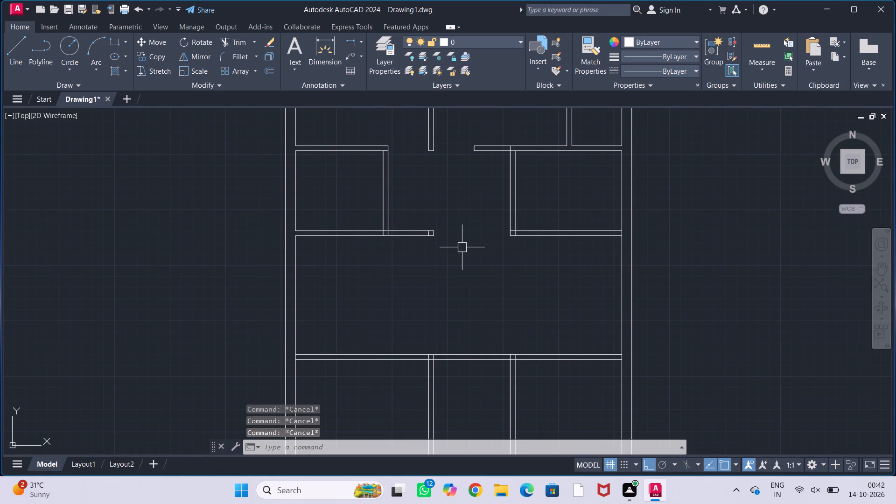
# Trim the leftover vertical line inside the east end of the partition below the small west room.
pyautogui.moveTo(462, 247); pyautogui.dragTo(458, 298, button='middle')
pyautogui.scroll(3, 408, 290)
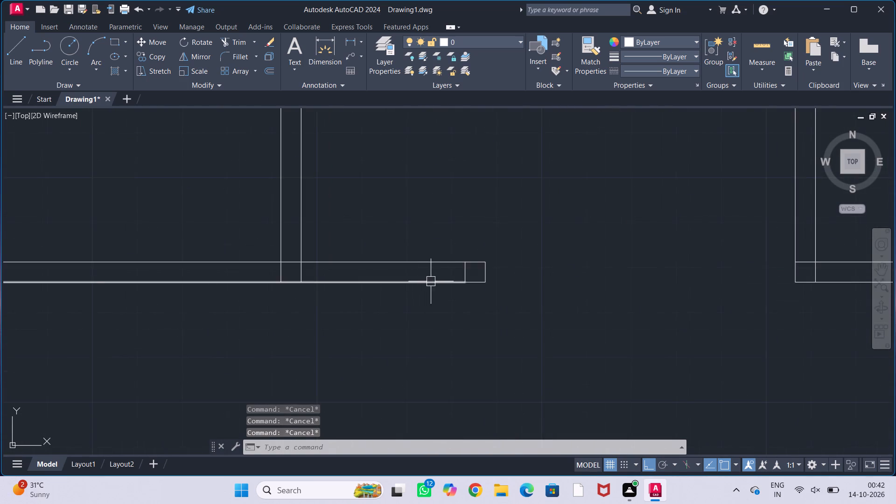
pyautogui.scroll(1, 443, 279)
pyautogui.scroll(-2, 451, 287)
pyautogui.moveTo(452, 307); pyautogui.dragTo(408, 280, button='middle')
pyautogui.write('tr')
pyautogui.press('Return')
pyautogui.scroll(2, 419, 258)
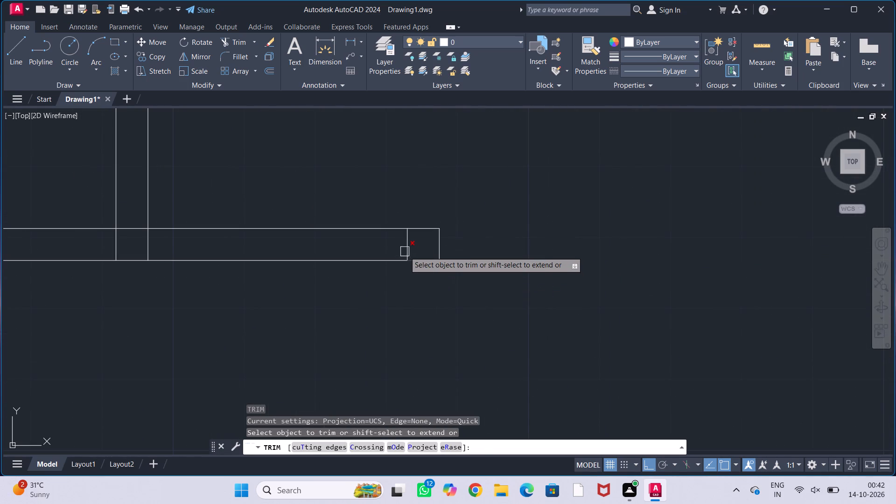
pyautogui.click(405, 250)
# Trim the overlapping lines where the small west room's east wall meets the east-west partition below it.
pyautogui.scroll(-1, 391, 250)
pyautogui.moveTo(339, 300); pyautogui.dragTo(564, 314, button='middle')
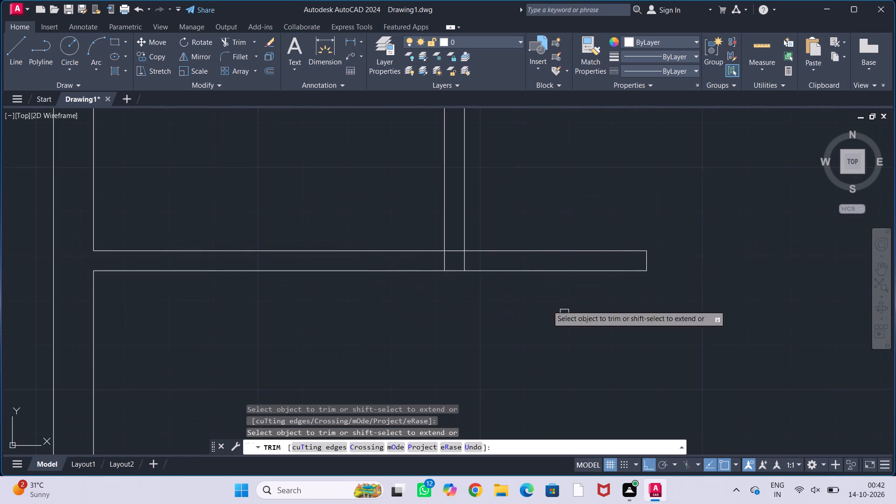
pyautogui.scroll(2, 476, 257)
pyautogui.click(417, 242)
pyautogui.click(389, 266)
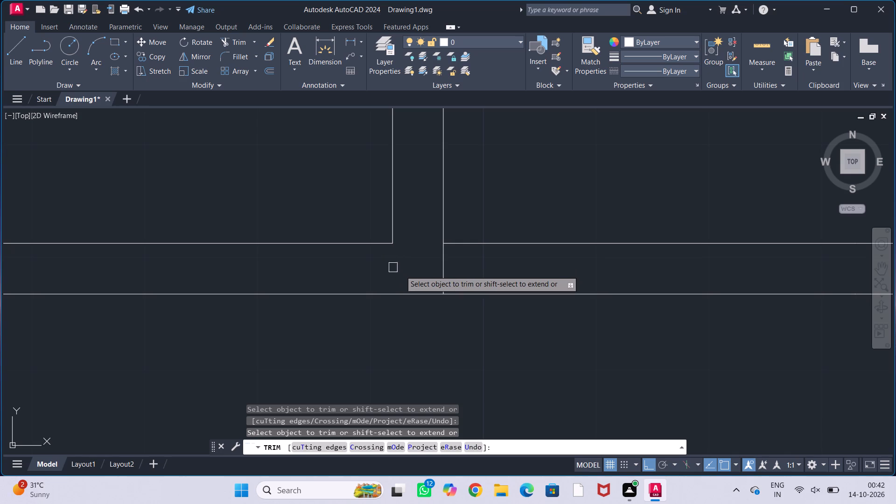
pyautogui.click(443, 278)
# Trim the overlapping wall lines where the east room's west wall meets its south and north walls.
pyautogui.scroll(-4, 455, 263)
pyautogui.moveTo(577, 303); pyautogui.dragTo(479, 279, button='middle')
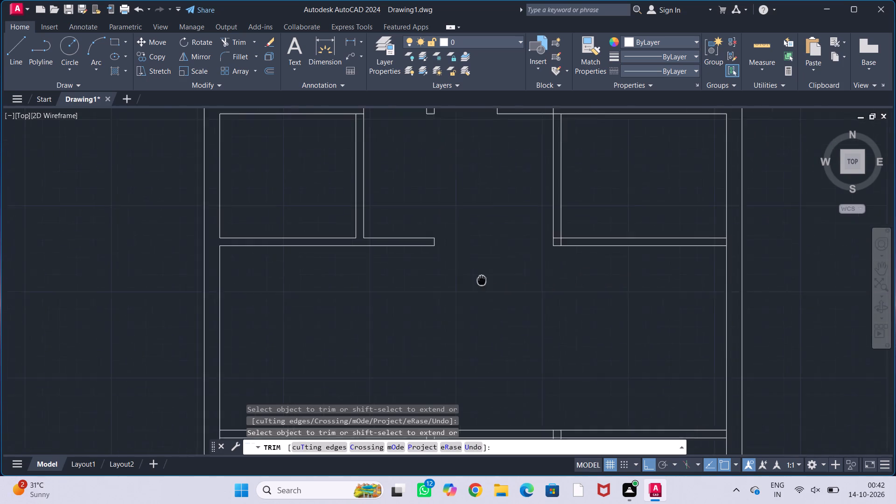
pyautogui.scroll(4, 548, 241)
pyautogui.click(558, 245)
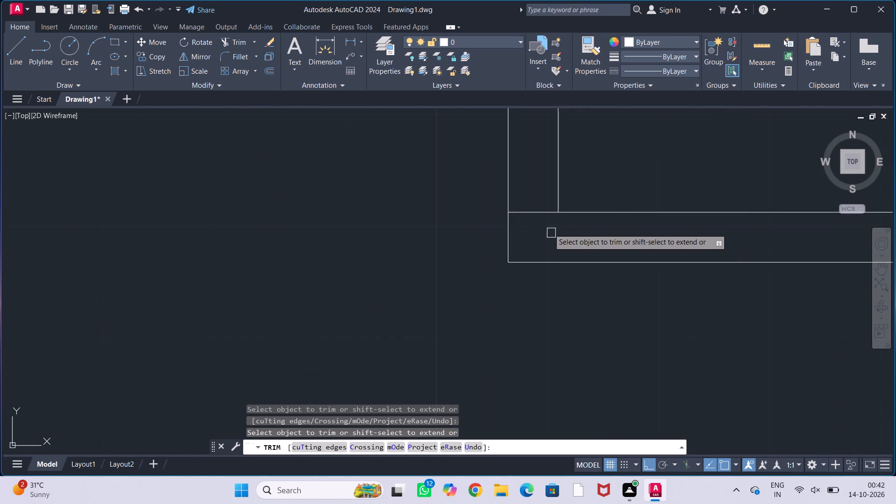
pyautogui.click(528, 214)
pyautogui.scroll(-5, 537, 214)
pyautogui.moveTo(521, 251); pyautogui.dragTo(508, 270, button='middle')
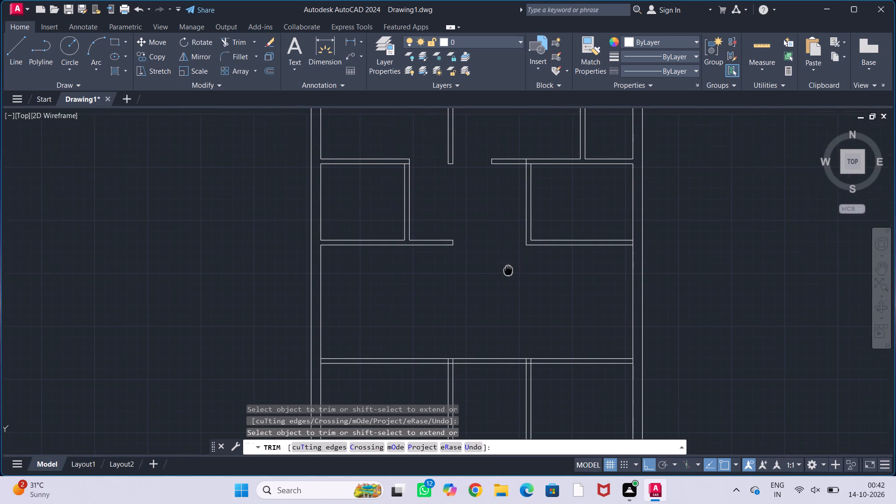
pyautogui.moveTo(508, 270); pyautogui.dragTo(509, 269, button='middle')
pyautogui.scroll(4, 531, 159)
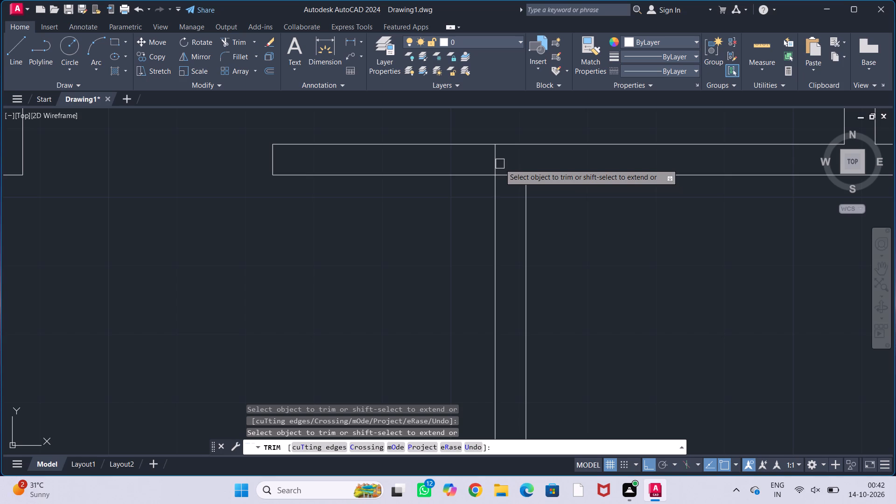
pyautogui.click(500, 164)
pyautogui.click(505, 178)
# Trim the leftover line segment inside the wall at the small west room's northeast corner.
pyautogui.scroll(-5, 510, 190)
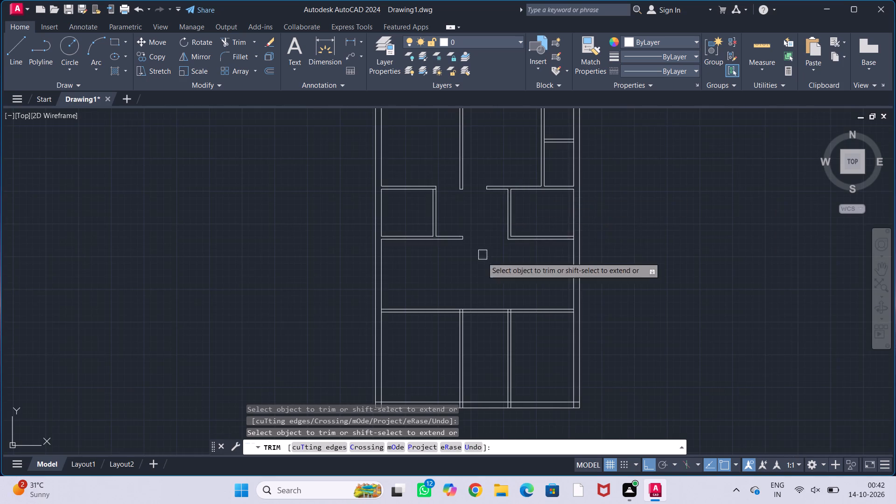
pyautogui.moveTo(480, 260); pyautogui.dragTo(483, 218, button='middle')
pyautogui.scroll(6, 435, 149)
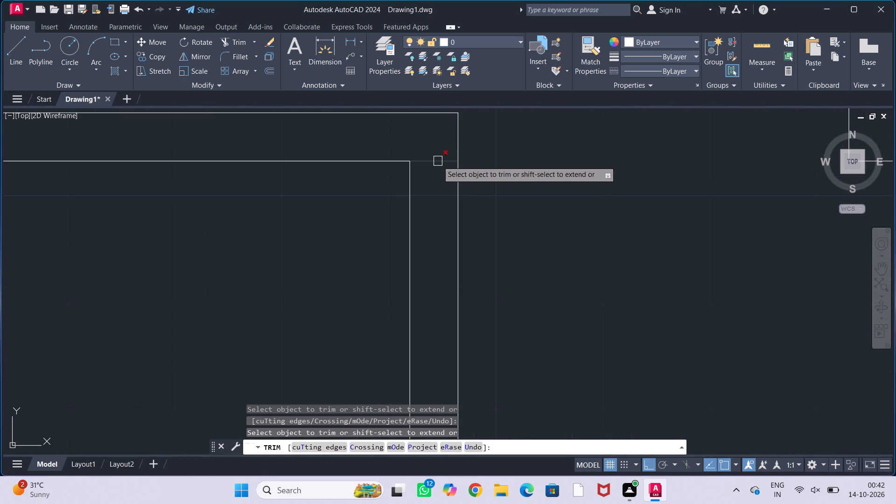
pyautogui.click(438, 161)
pyautogui.scroll(-3, 440, 161)
pyautogui.scroll(-1, 483, 189)
pyautogui.moveTo(510, 229); pyautogui.dragTo(491, 202, button='middle')
pyautogui.scroll(-2, 482, 192)
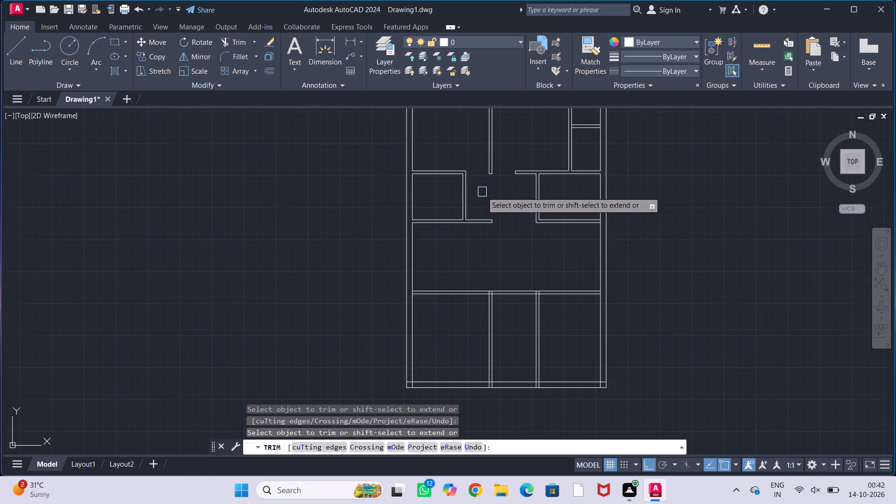
pyautogui.moveTo(521, 247); pyautogui.dragTo(485, 222, button='middle')
pyautogui.press('Escape')
pyautogui.press('Escape')
pyautogui.press('Escape')
pyautogui.press('Escape')
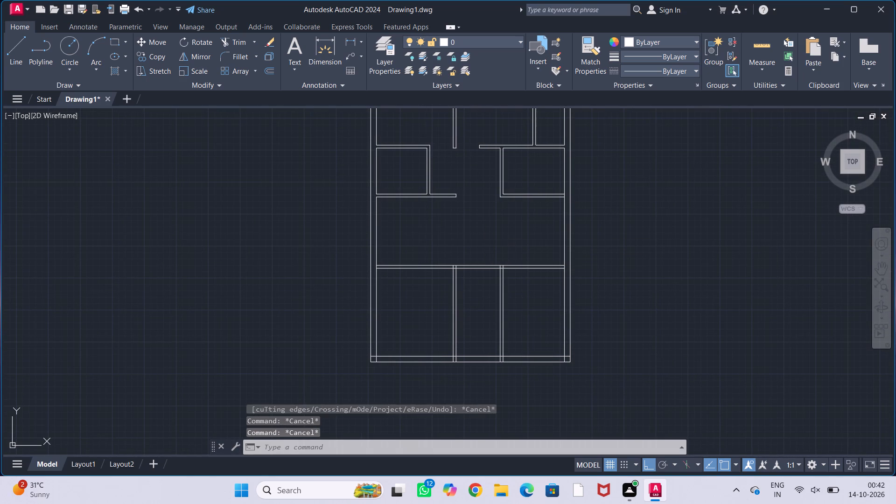
# Erase both north-south wall line pairs in the space south of the new east-west wall.
pyautogui.moveTo(484, 244); pyautogui.dragTo(473, 184, button='middle')
pyautogui.scroll(1, 443, 243)
pyautogui.moveTo(420, 238); pyautogui.dragTo(433, 257, button='middle')
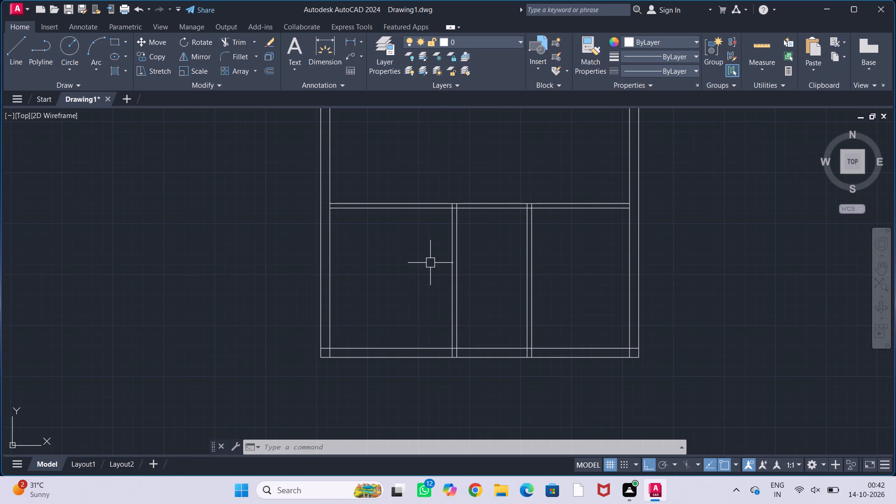
pyautogui.scroll(-1, 437, 255)
pyautogui.moveTo(419, 259); pyautogui.dragTo(378, 246, button='middle')
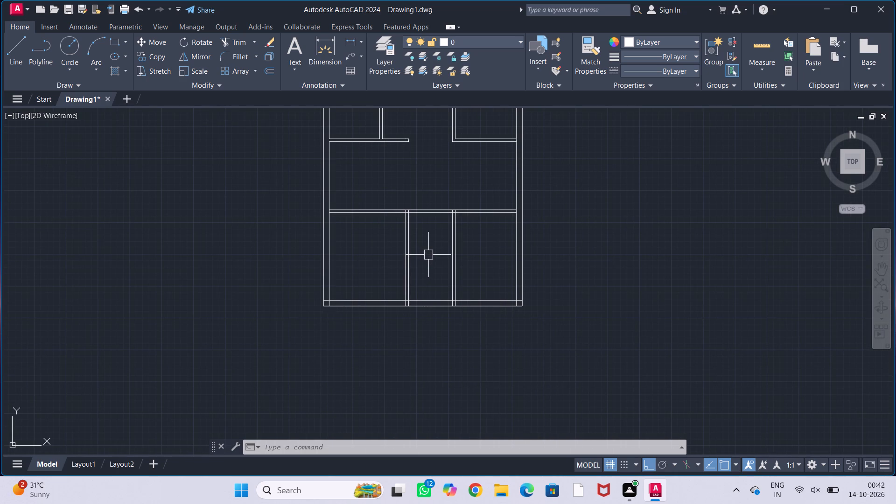
pyautogui.scroll(-2, 436, 251)
pyautogui.moveTo(436, 251); pyautogui.dragTo(413, 278, button='middle')
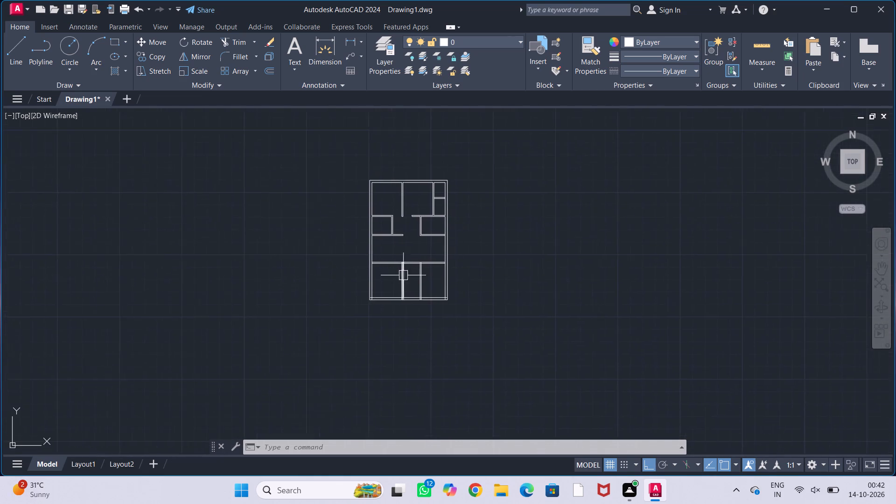
pyautogui.scroll(2, 402, 273)
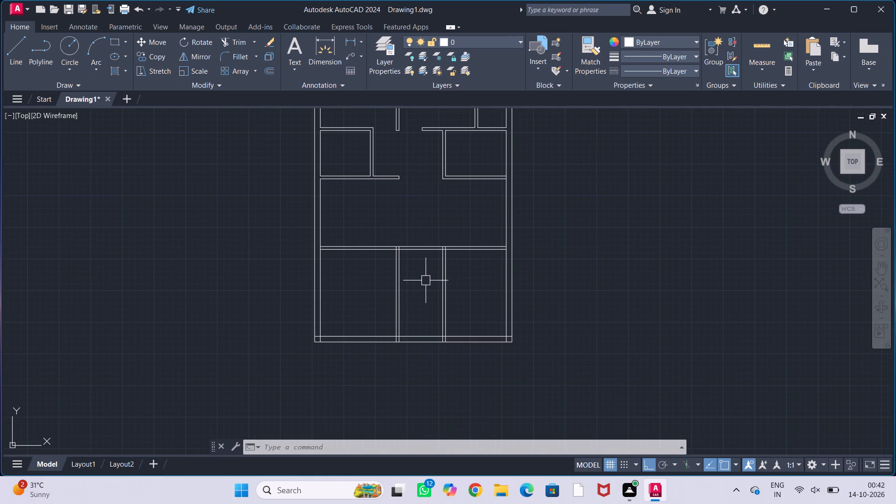
pyautogui.click(413, 292)
pyautogui.click(363, 278)
pyautogui.press('Delete')
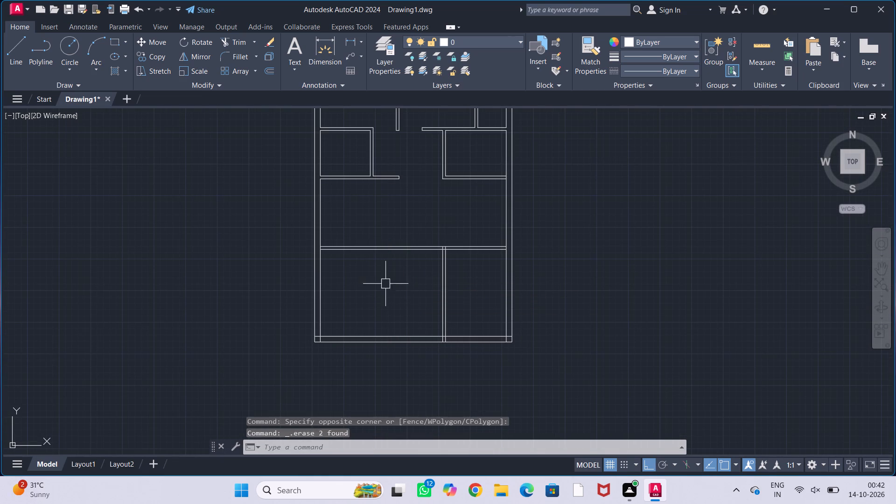
pyautogui.moveTo(417, 288); pyautogui.dragTo(407, 287, button='middle')
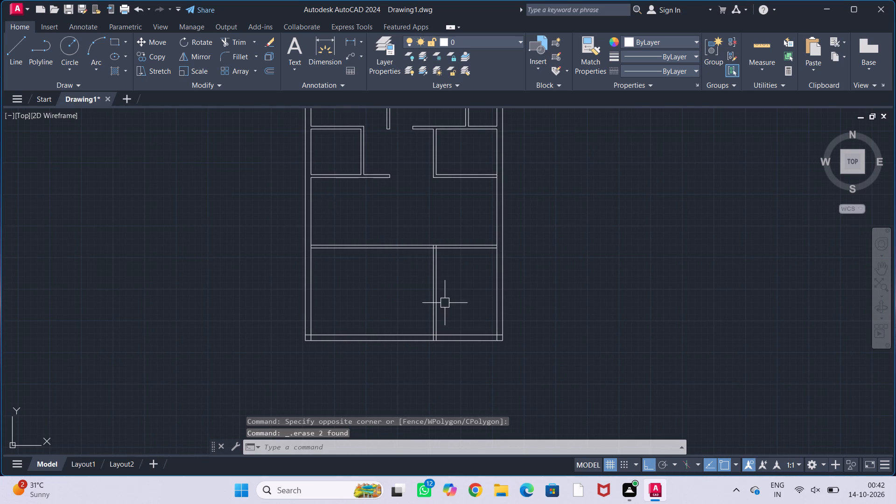
pyautogui.click(449, 304)
pyautogui.click(403, 285)
pyautogui.press('Delete')
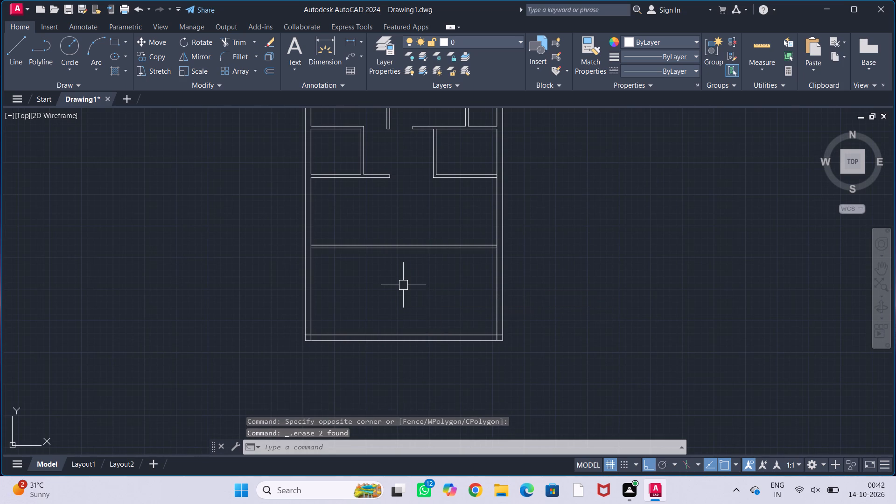
# Trim the outer walls' inner lines where the southern east-west partition meets the west and east walls.
pyautogui.scroll(-1, 423, 288)
pyautogui.moveTo(454, 282); pyautogui.dragTo(419, 295, button='middle')
pyautogui.press('t')
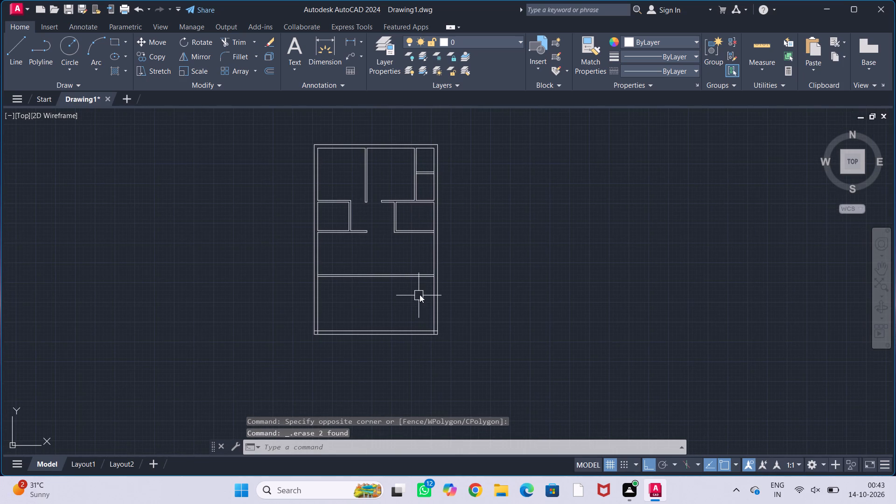
pyautogui.press('r')
pyautogui.press('Return')
pyautogui.scroll(5, 315, 275)
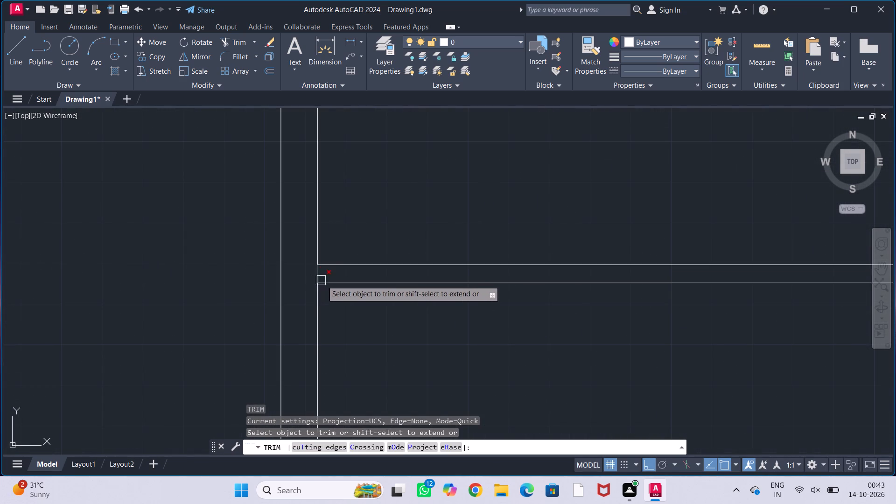
pyautogui.scroll(1, 312, 276)
pyautogui.click(318, 274)
pyautogui.scroll(-2, 319, 273)
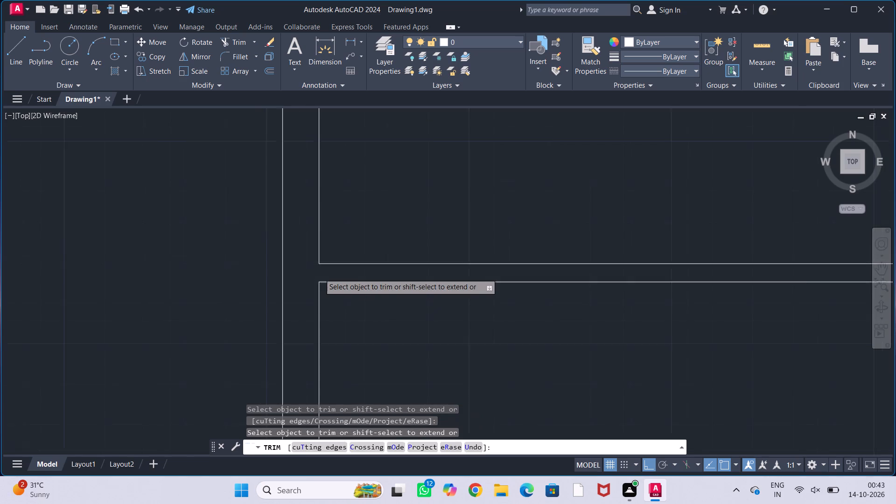
pyautogui.scroll(-3, 319, 273)
pyautogui.scroll(6, 519, 272)
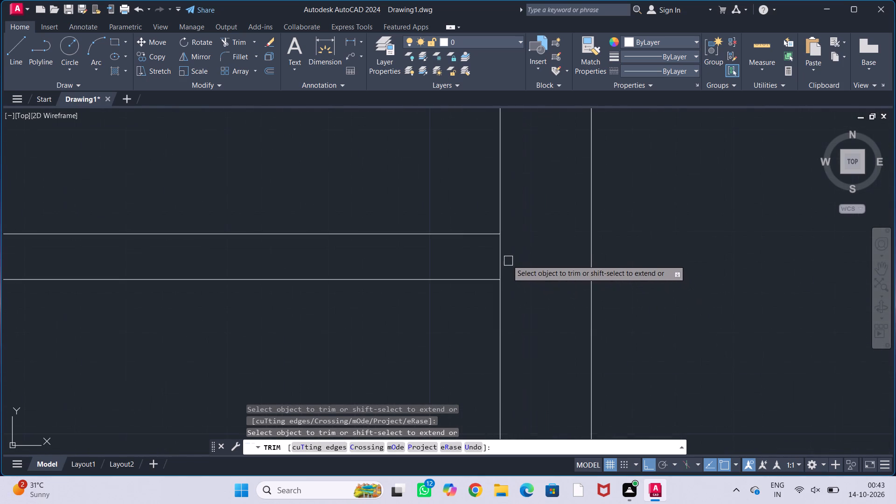
pyautogui.click(503, 260)
pyautogui.press('Escape')
pyautogui.press('Escape')
pyautogui.press('Escape')
pyautogui.press('Escape')
# Trim the overlapping inner wall lines at the southwest and southeast corners of the house outline.
pyautogui.scroll(-2, 515, 254)
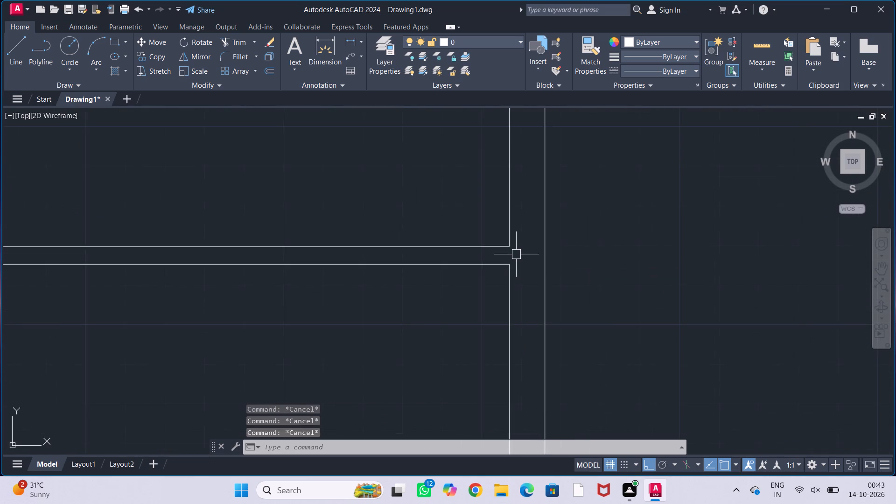
pyautogui.scroll(-2, 516, 255)
pyautogui.moveTo(463, 304); pyautogui.dragTo(501, 259, button='middle')
pyautogui.scroll(-2, 511, 252)
pyautogui.moveTo(504, 266); pyautogui.dragTo(523, 247, button='middle')
pyautogui.scroll(1, 524, 280)
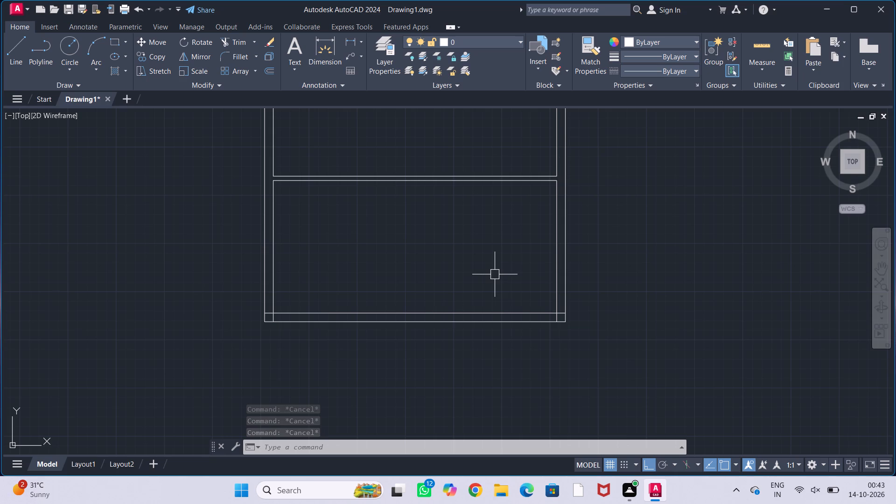
pyautogui.write('tr')
pyautogui.press('Return')
pyautogui.scroll(2, 282, 317)
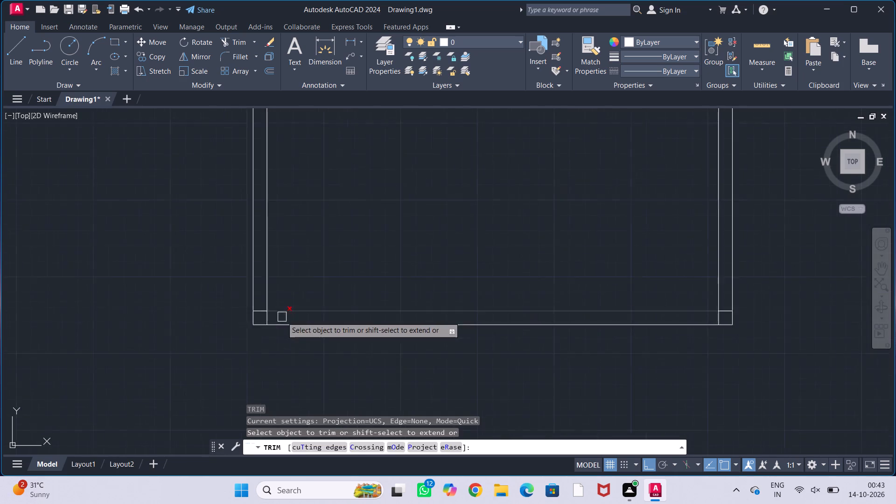
pyautogui.scroll(1, 235, 319)
pyautogui.click(250, 302)
pyautogui.click(270, 321)
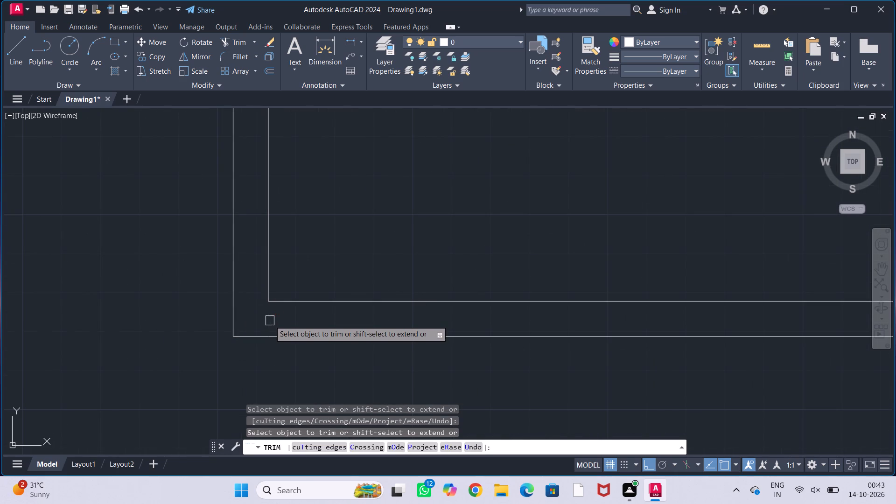
pyautogui.scroll(-2, 272, 318)
pyautogui.scroll(-1, 362, 301)
pyautogui.scroll(2, 608, 314)
pyautogui.scroll(1, 560, 305)
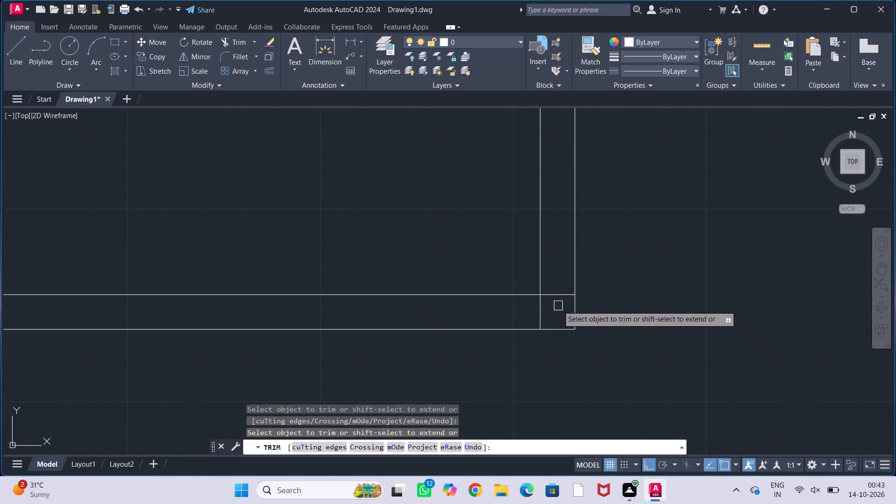
pyautogui.click(560, 295)
pyautogui.click(539, 315)
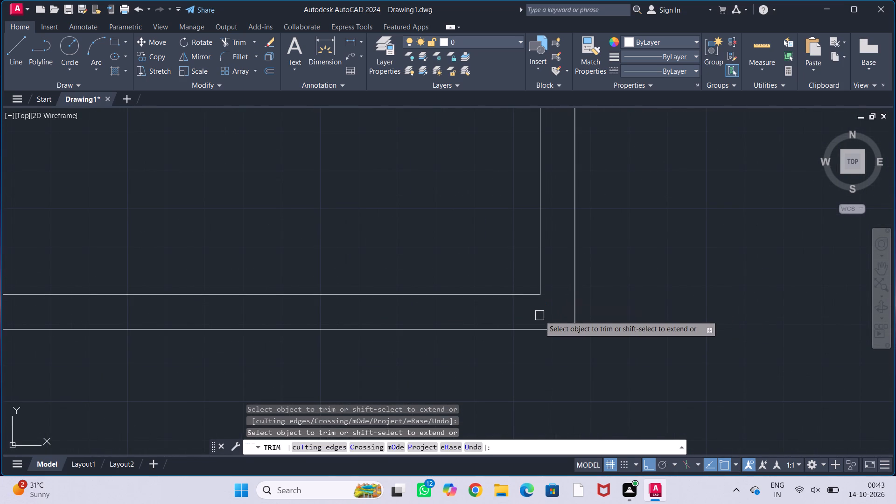
pyautogui.press('Escape')
pyautogui.press('Escape')
pyautogui.press('Escape')
pyautogui.press('Escape')
# Offset the east outer wall's inner line 11' to the west in the southernmost space.
pyautogui.scroll(-2, 538, 308)
pyautogui.scroll(-2, 516, 266)
pyautogui.moveTo(518, 268); pyautogui.dragTo(544, 302, button='middle')
pyautogui.scroll(1, 520, 286)
pyautogui.moveTo(521, 281); pyautogui.dragTo(522, 275, button='middle')
pyautogui.scroll(1, 522, 276)
pyautogui.moveTo(523, 277); pyautogui.dragTo(561, 290, button='middle')
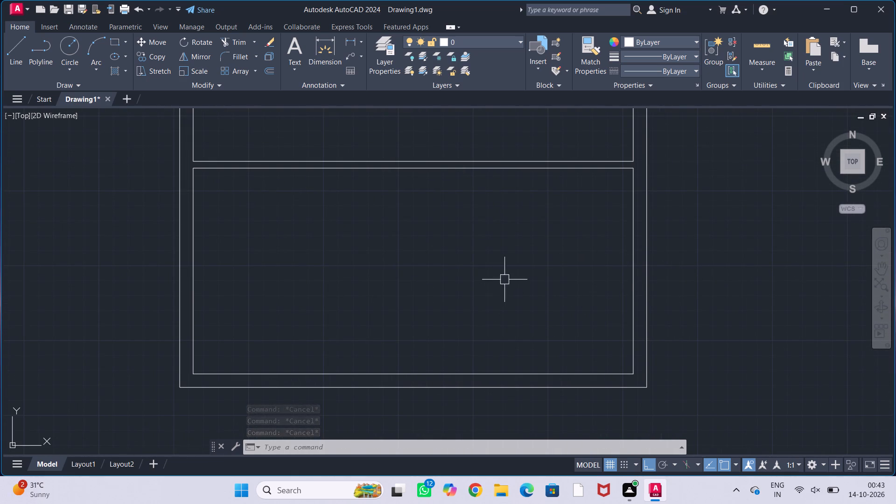
pyautogui.moveTo(509, 278); pyautogui.dragTo(547, 295, button='middle')
pyautogui.scroll(1, 537, 290)
pyautogui.scroll(-2, 534, 296)
pyautogui.moveTo(534, 299); pyautogui.dragTo(536, 278, button='middle')
pyautogui.scroll(1, 536, 278)
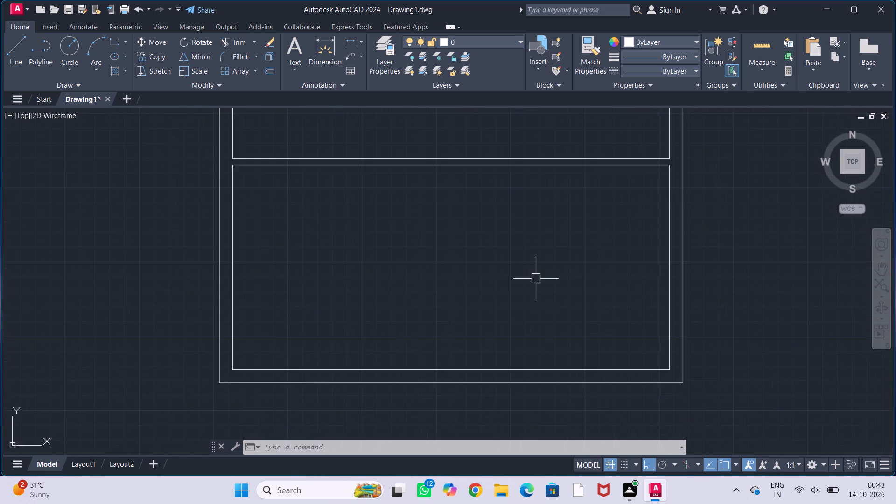
pyautogui.moveTo(535, 280); pyautogui.dragTo(530, 287, button='middle')
pyautogui.press('o')
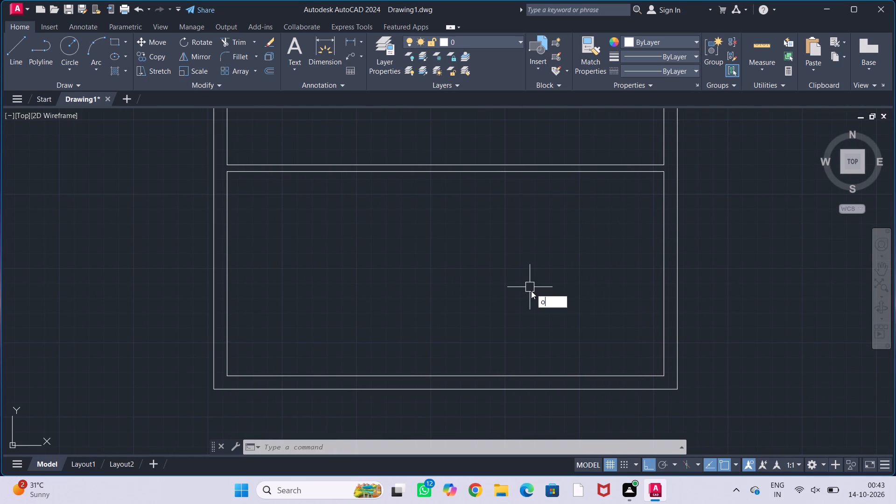
pyautogui.write('ff')
pyautogui.press('Return')
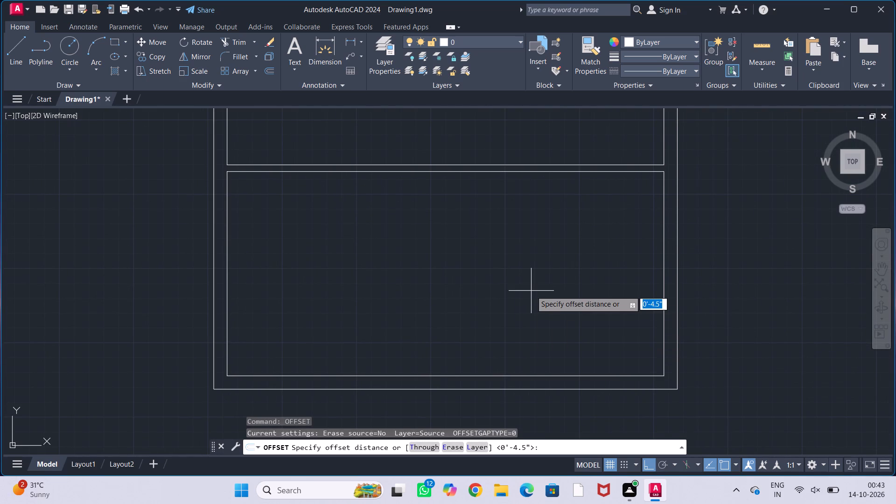
pyautogui.write('11')
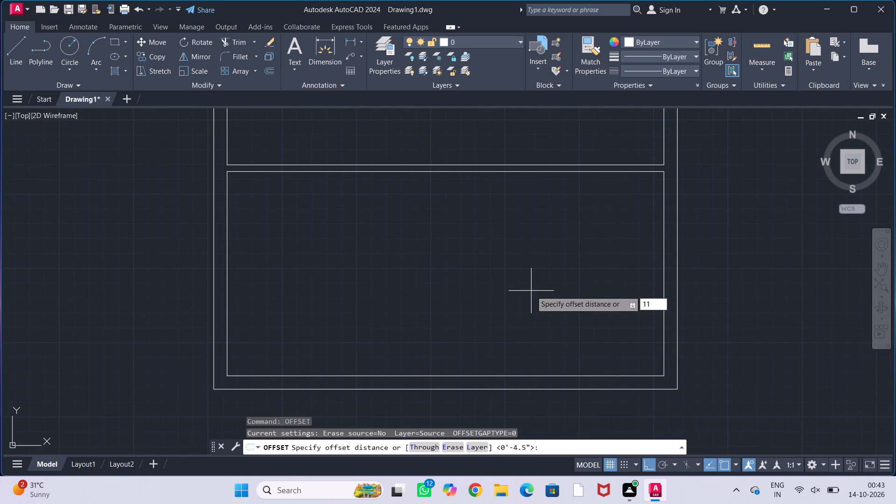
pyautogui.press("'")
pyautogui.press('Return')
pyautogui.click(666, 289)
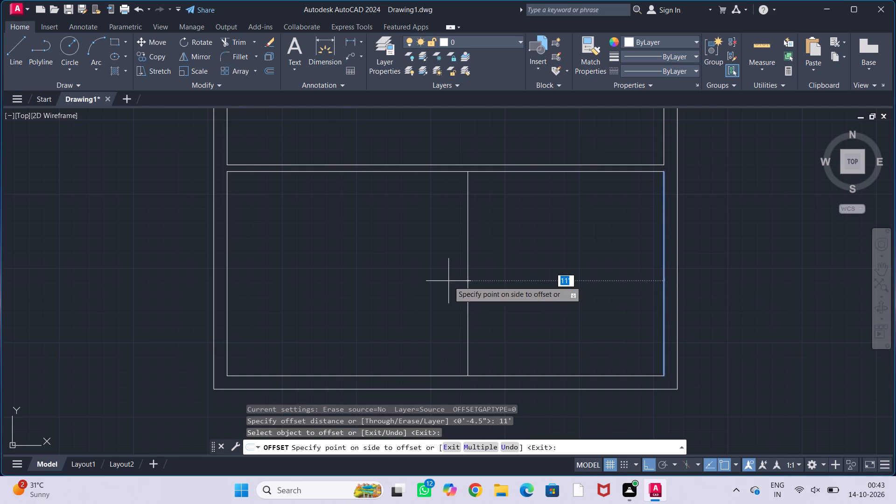
pyautogui.click(448, 281)
pyautogui.press('Escape')
pyautogui.press('Escape')
pyautogui.press('Escape')
pyautogui.press('Escape')
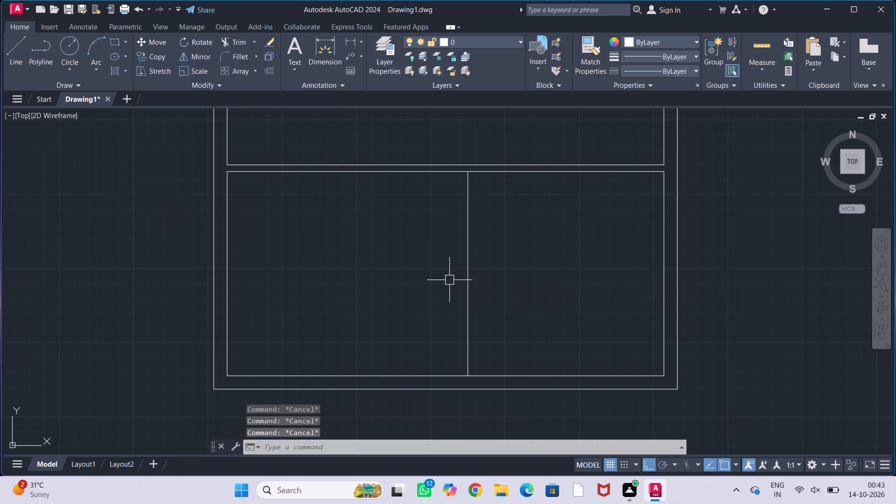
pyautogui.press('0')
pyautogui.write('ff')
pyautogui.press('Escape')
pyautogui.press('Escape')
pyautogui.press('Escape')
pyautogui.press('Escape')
# Offset the new north-south line 4.5" to the west to form the partition's thickness.
pyautogui.write('off')
pyautogui.press('Return')
pyautogui.write('4.5"')
pyautogui.press('Return')
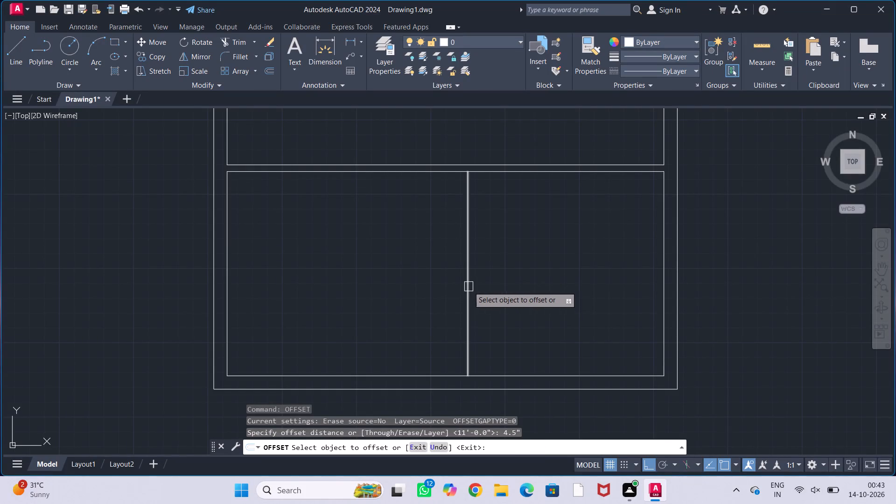
pyautogui.click(469, 287)
pyautogui.click(378, 294)
pyautogui.press('Escape')
pyautogui.press('Escape')
pyautogui.press('Escape')
pyautogui.press('Escape')
pyautogui.press('Escape')
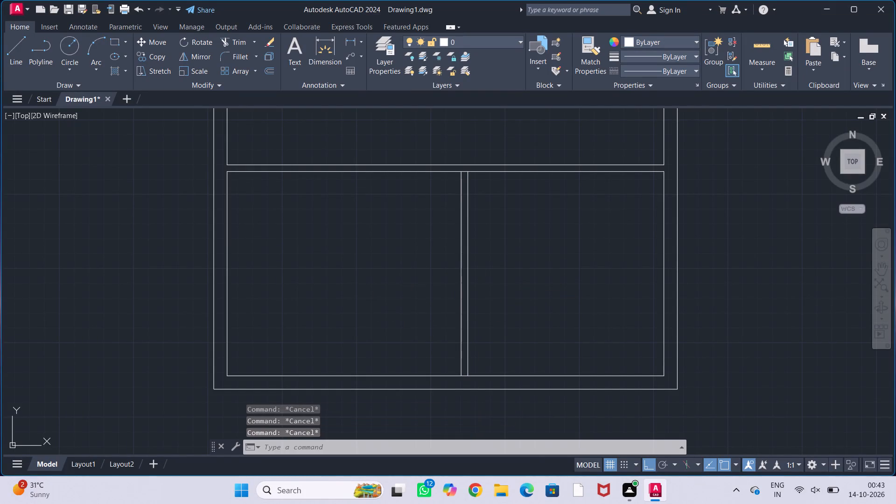
# Trim the wall lines crossing the new north-south partition's ends at the east-west partition and the south outer wall.
pyautogui.scroll(-1, 415, 288)
pyautogui.moveTo(410, 290); pyautogui.dragTo(478, 281, button='middle')
pyautogui.moveTo(473, 280); pyautogui.dragTo(458, 279, button='middle')
pyautogui.write('tr')
pyautogui.press('Return')
pyautogui.scroll(4, 495, 217)
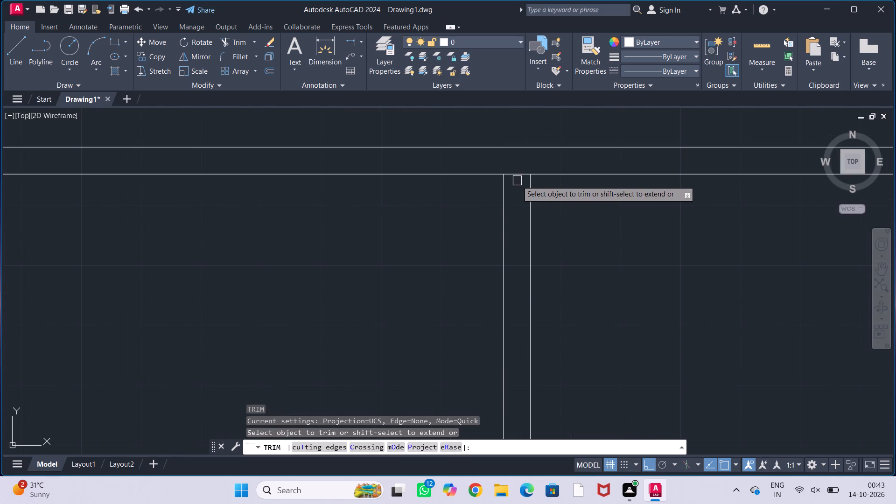
pyautogui.click(517, 175)
pyautogui.scroll(-3, 517, 175)
pyautogui.scroll(3, 522, 388)
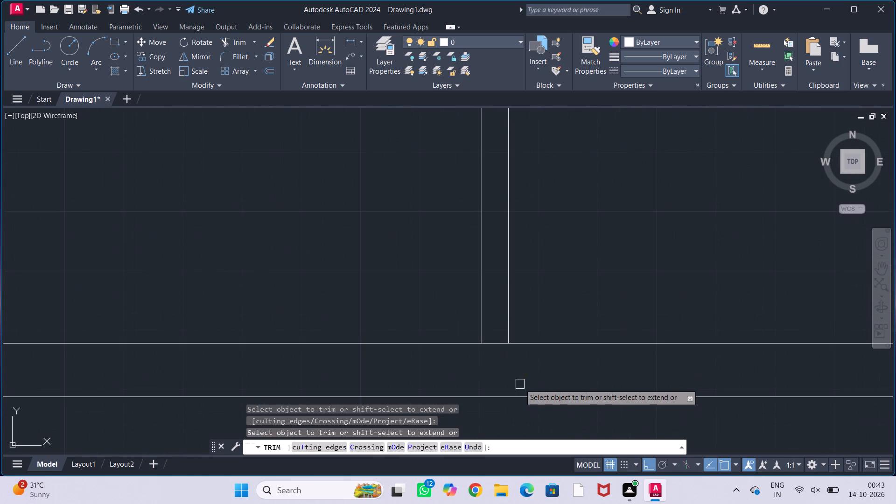
pyautogui.click(494, 341)
pyautogui.press('Escape')
pyautogui.press('Escape')
pyautogui.press('Escape')
pyautogui.press('Escape')
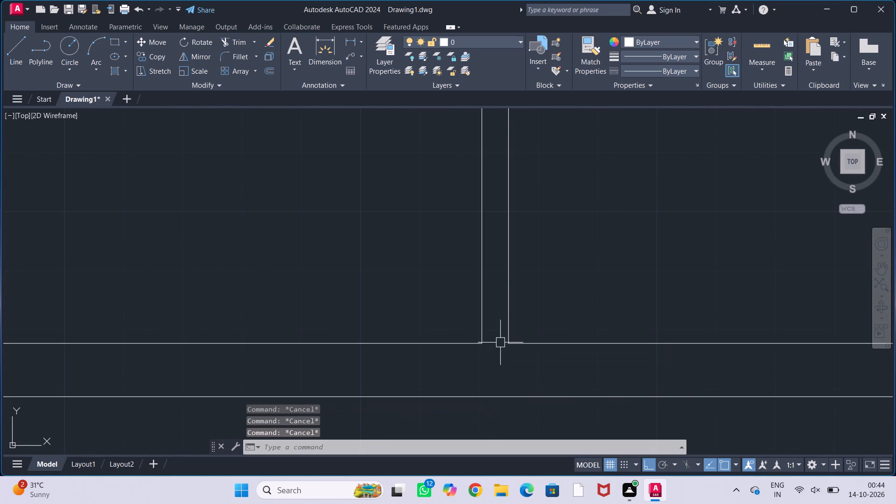
pyautogui.press('Escape')
# Fillet the new partition's west line with the south outer wall's outer line into a square corner, keeping the outer line's eastern part.
pyautogui.scroll(-4, 503, 339)
pyautogui.moveTo(591, 293); pyautogui.dragTo(582, 308, button='middle')
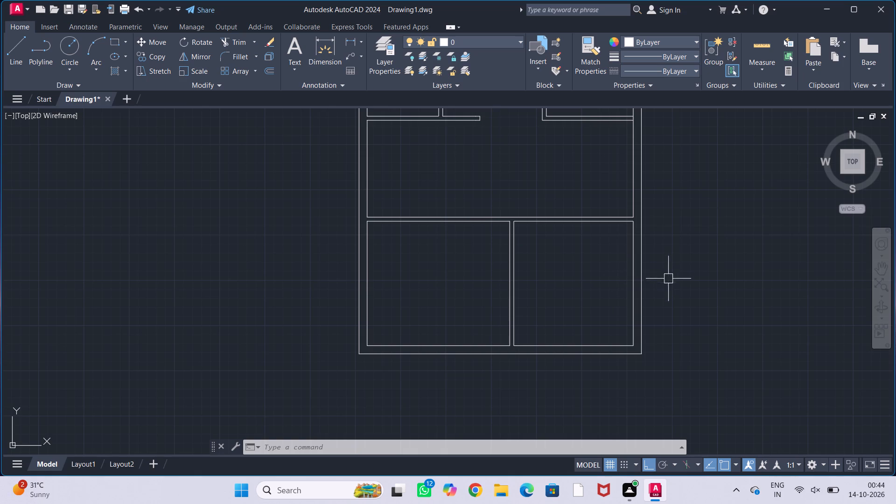
pyautogui.moveTo(596, 302); pyautogui.dragTo(663, 311, button='middle')
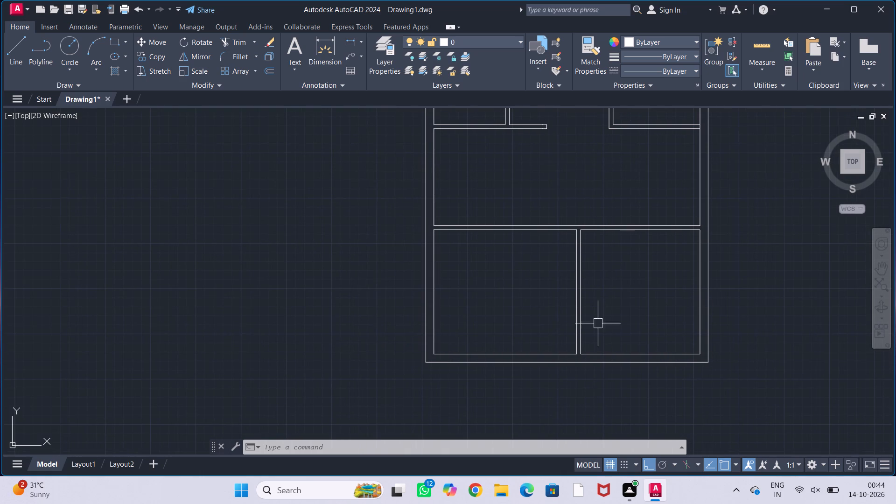
pyautogui.moveTo(579, 320); pyautogui.dragTo(637, 310, button='middle')
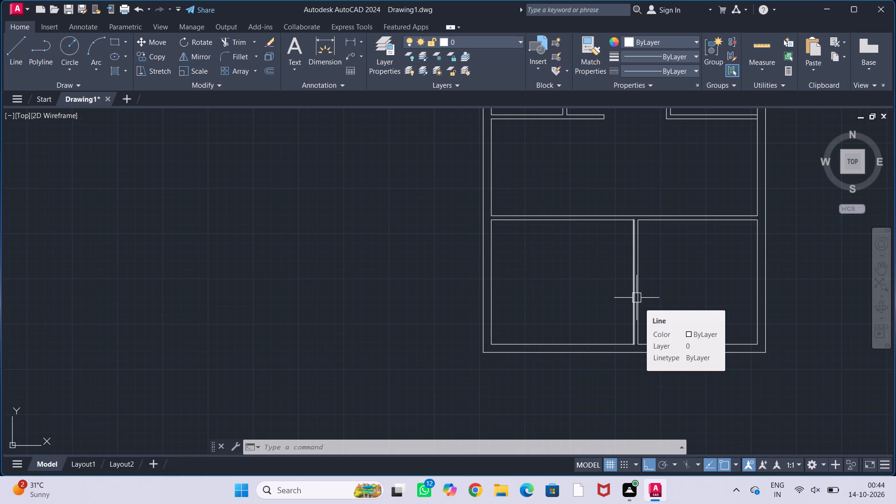
pyautogui.moveTo(545, 309); pyautogui.dragTo(492, 299, button='middle')
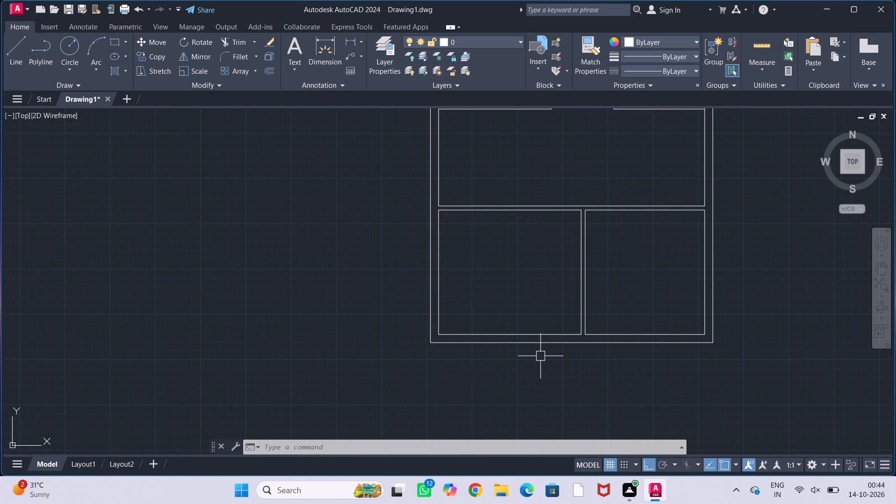
pyautogui.moveTo(535, 352); pyautogui.dragTo(486, 316, button='middle')
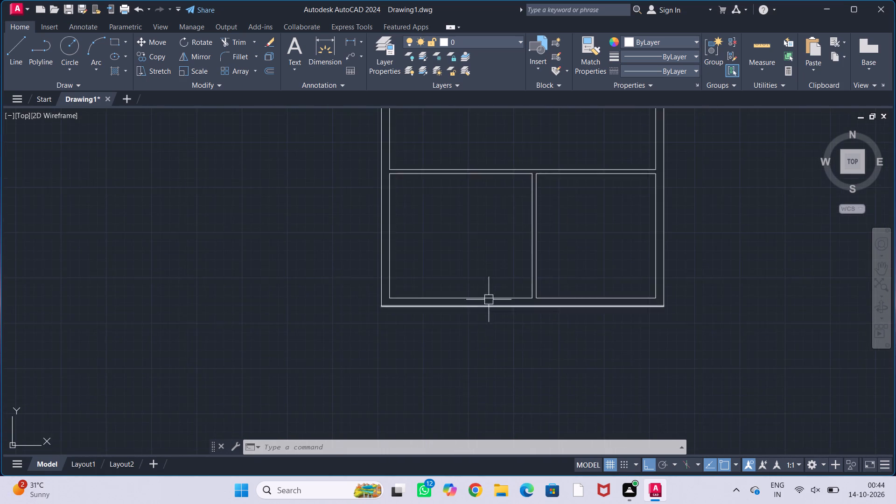
pyautogui.scroll(1, 489, 290)
pyautogui.moveTo(506, 280); pyautogui.dragTo(490, 280, button='middle')
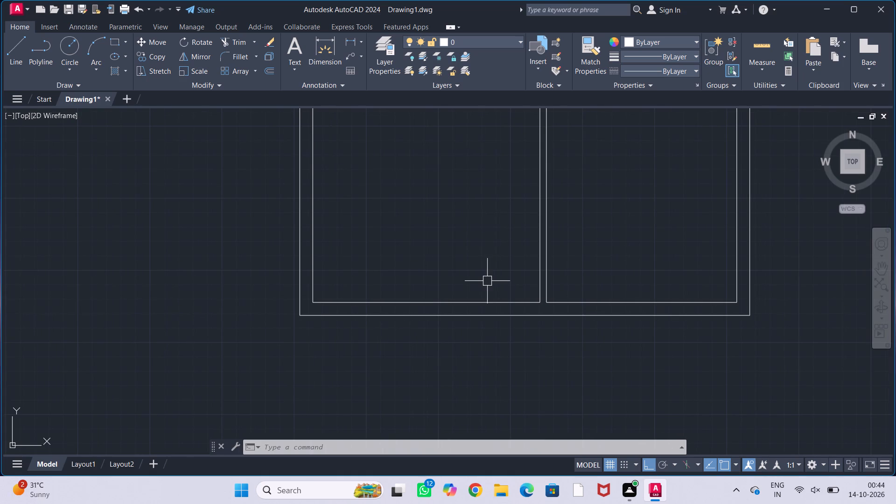
pyautogui.press('f')
pyautogui.press('Return')
pyautogui.click(538, 285)
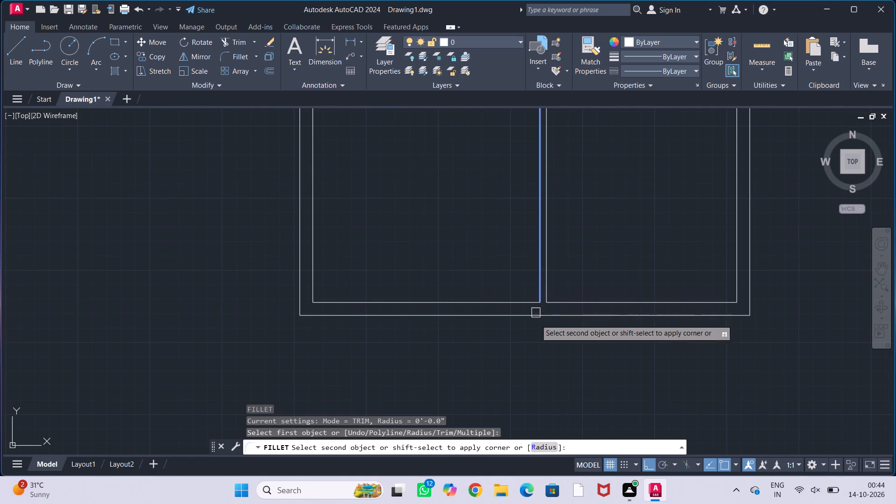
pyautogui.click(577, 318)
pyautogui.press('Escape')
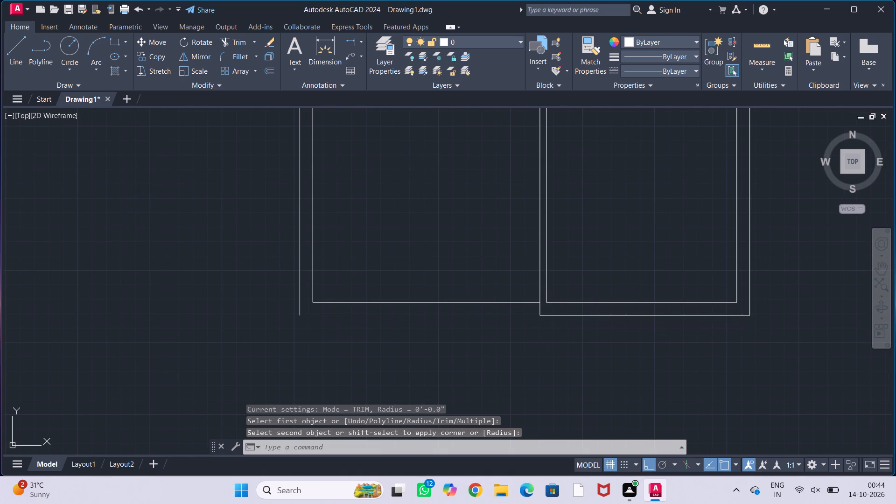
pyautogui.press('Escape')
pyautogui.press('Escape')
pyautogui.press('Escape')
pyautogui.press('Escape')
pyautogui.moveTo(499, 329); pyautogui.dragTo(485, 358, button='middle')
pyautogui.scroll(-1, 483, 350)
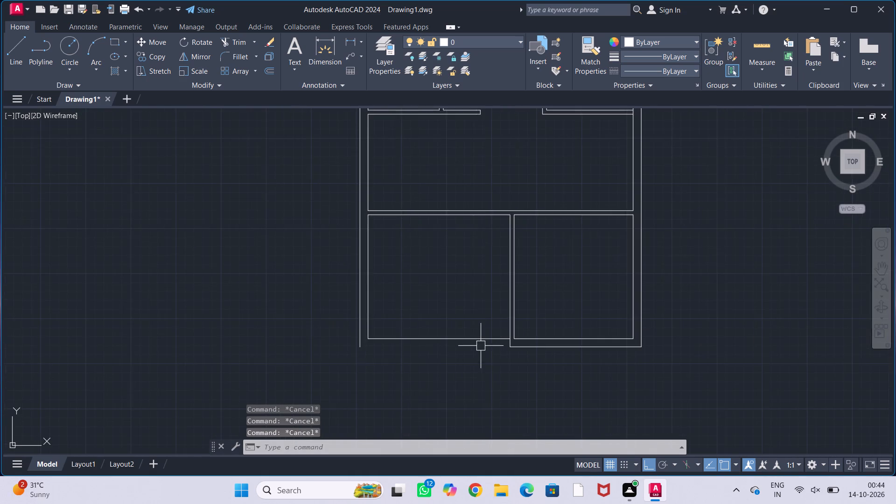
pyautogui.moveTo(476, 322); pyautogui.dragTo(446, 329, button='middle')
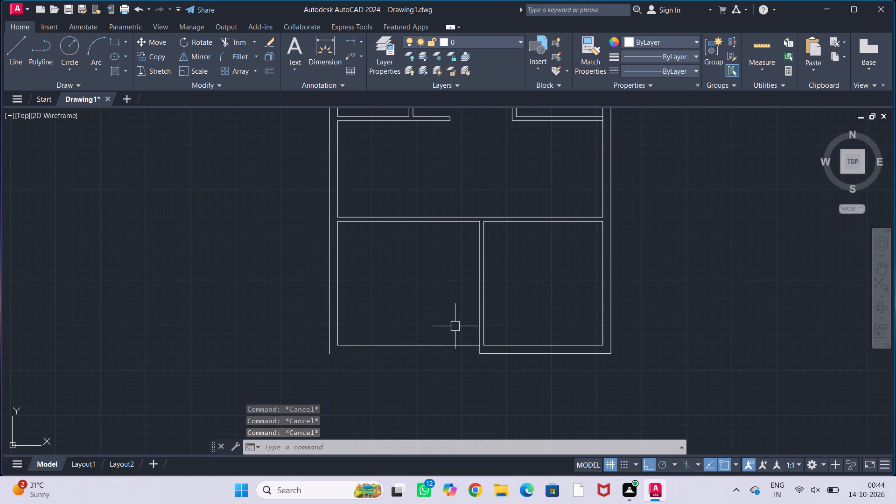
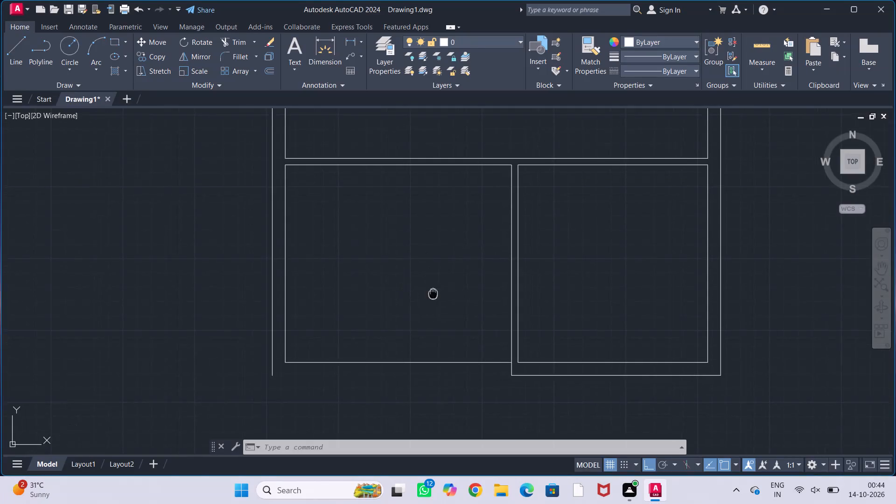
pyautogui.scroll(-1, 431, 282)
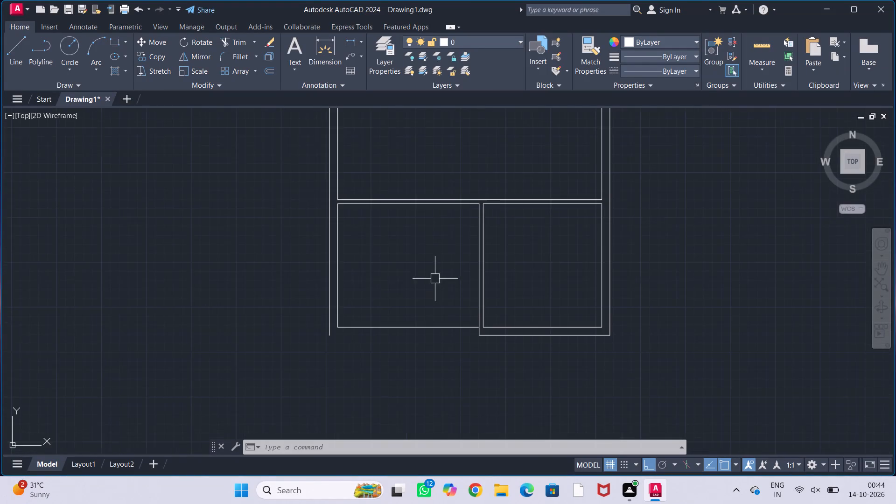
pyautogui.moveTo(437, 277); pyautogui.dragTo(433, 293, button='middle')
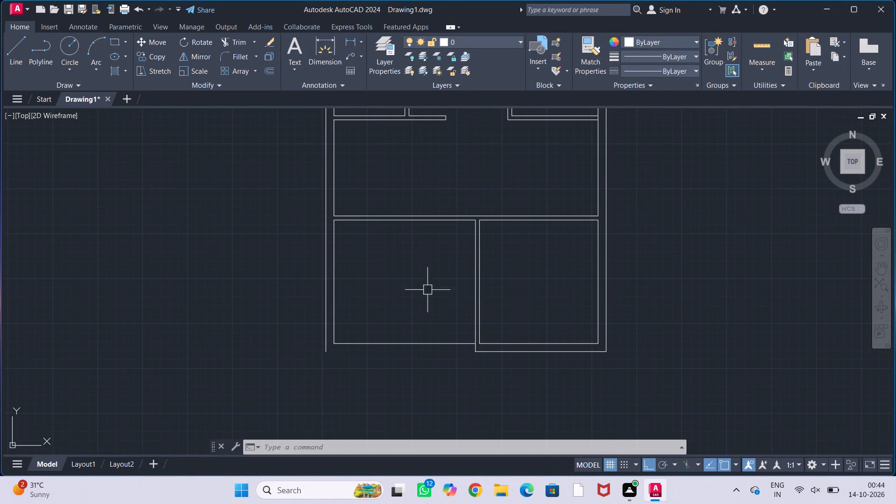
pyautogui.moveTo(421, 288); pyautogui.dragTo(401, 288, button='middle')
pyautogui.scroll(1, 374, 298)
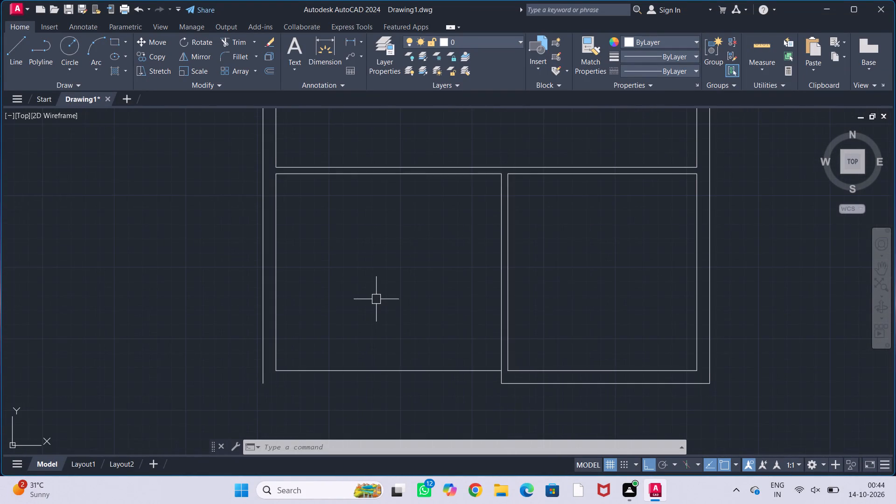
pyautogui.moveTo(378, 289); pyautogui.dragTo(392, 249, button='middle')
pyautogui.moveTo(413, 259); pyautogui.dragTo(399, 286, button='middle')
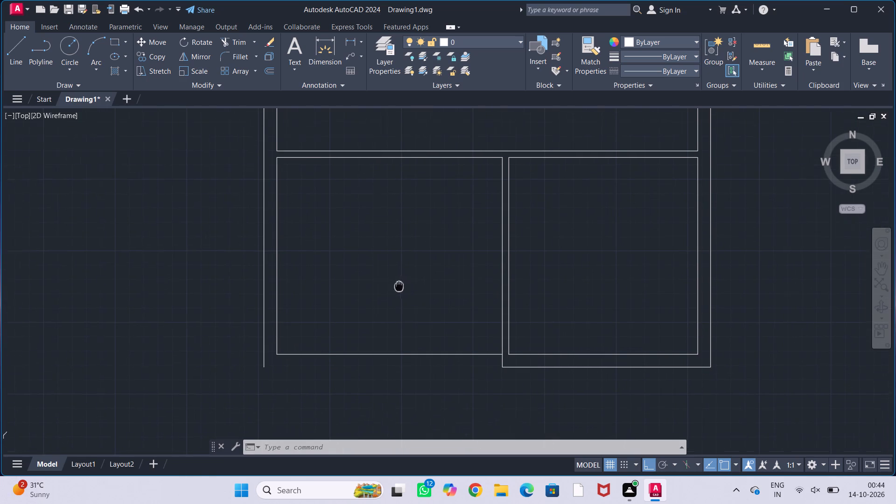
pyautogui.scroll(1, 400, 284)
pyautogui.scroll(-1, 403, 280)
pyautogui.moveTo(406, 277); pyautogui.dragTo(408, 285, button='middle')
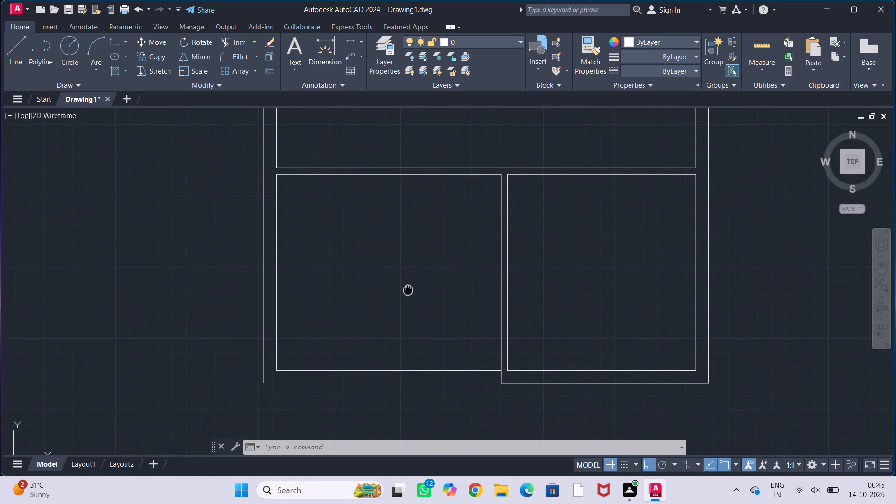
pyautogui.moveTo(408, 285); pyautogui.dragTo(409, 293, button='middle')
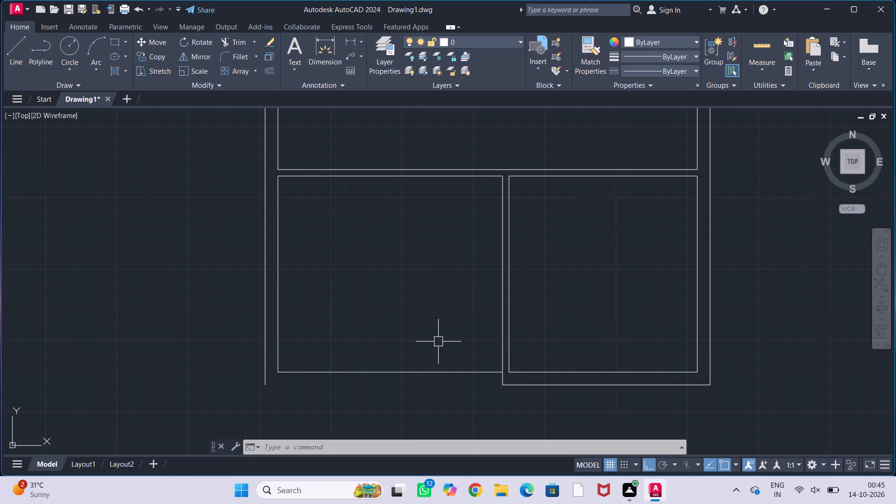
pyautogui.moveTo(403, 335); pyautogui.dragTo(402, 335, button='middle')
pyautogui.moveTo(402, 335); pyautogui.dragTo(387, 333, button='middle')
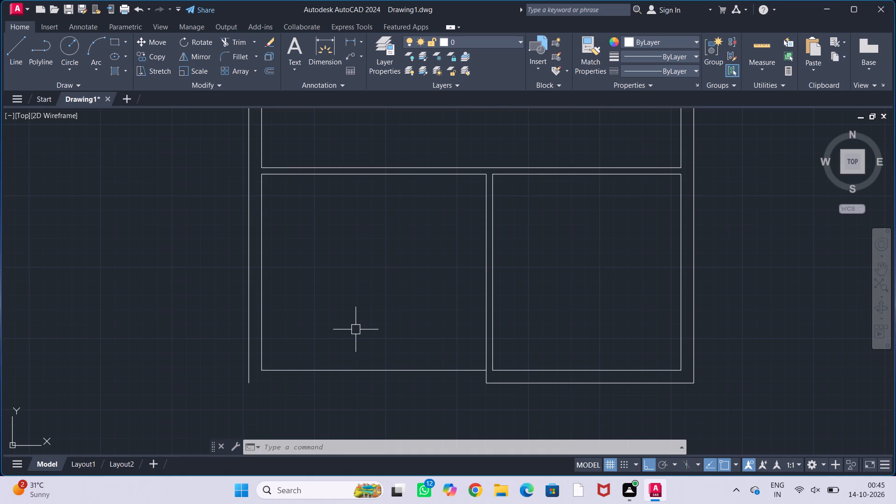
# Offset the southwest space's north wall line 3'6" to the south.
pyautogui.write('off')
pyautogui.press('Return')
pyautogui.write("3'")
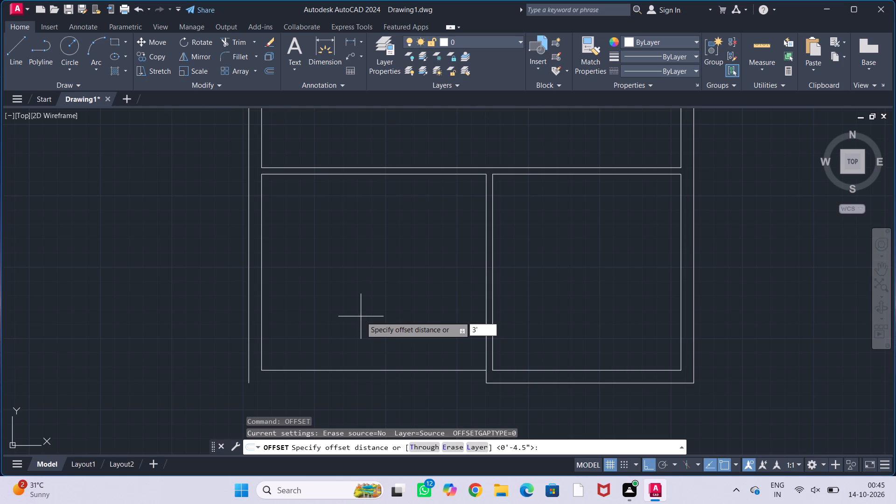
pyautogui.press('6')
pyautogui.hotkey('shift', '"')
pyautogui.press('Return')
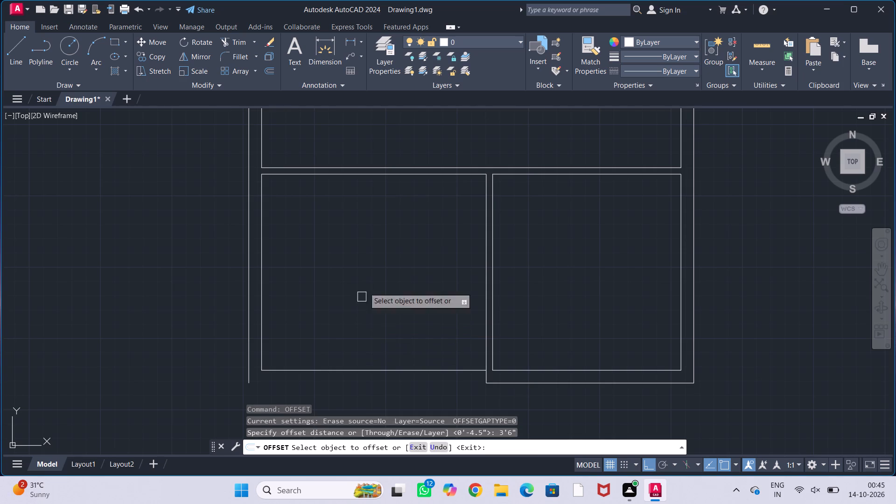
pyautogui.click(398, 175)
pyautogui.click(384, 224)
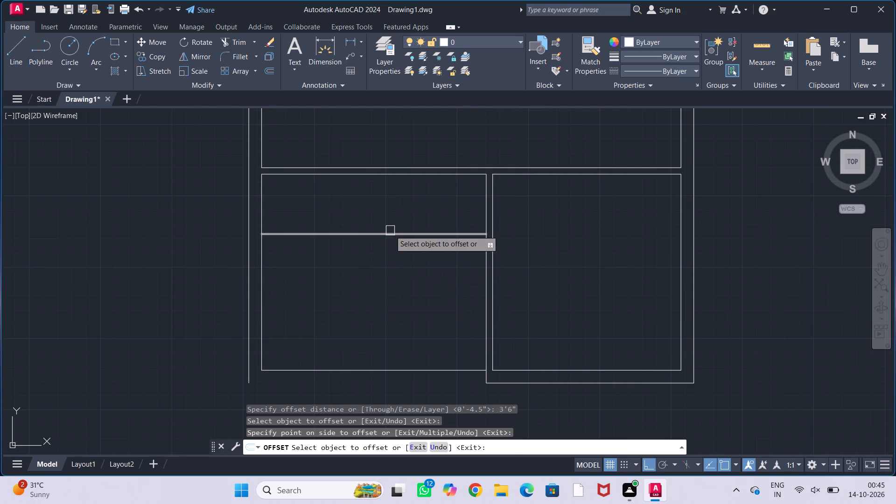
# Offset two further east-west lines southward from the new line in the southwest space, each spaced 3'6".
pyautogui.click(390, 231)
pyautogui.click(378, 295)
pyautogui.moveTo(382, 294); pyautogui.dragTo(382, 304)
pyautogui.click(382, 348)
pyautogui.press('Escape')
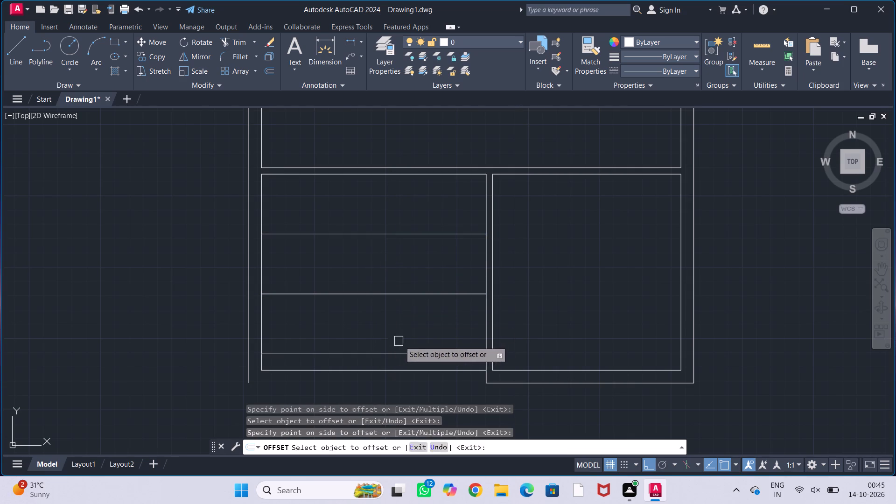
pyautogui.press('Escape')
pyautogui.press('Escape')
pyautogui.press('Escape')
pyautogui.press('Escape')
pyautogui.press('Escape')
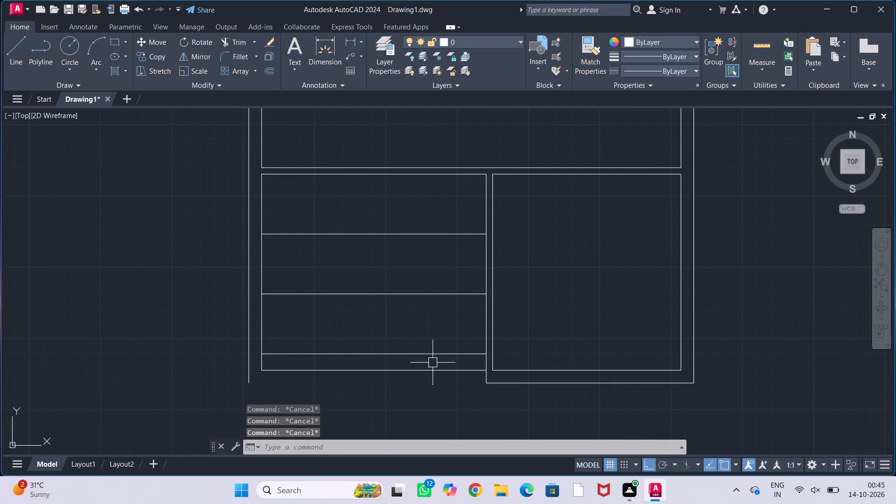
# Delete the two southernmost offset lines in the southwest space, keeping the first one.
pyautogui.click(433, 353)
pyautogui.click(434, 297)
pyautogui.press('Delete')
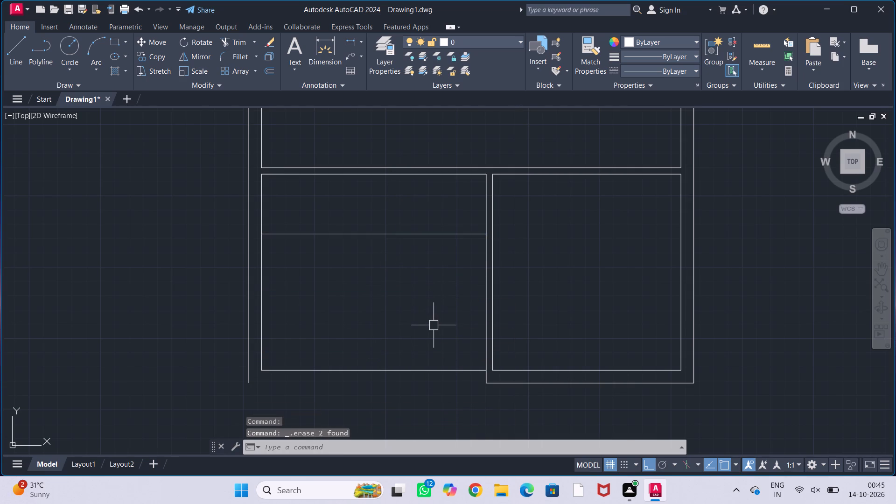
# Offset the remaining east-west line in the southwest space 3' to the south.
pyautogui.write('off')
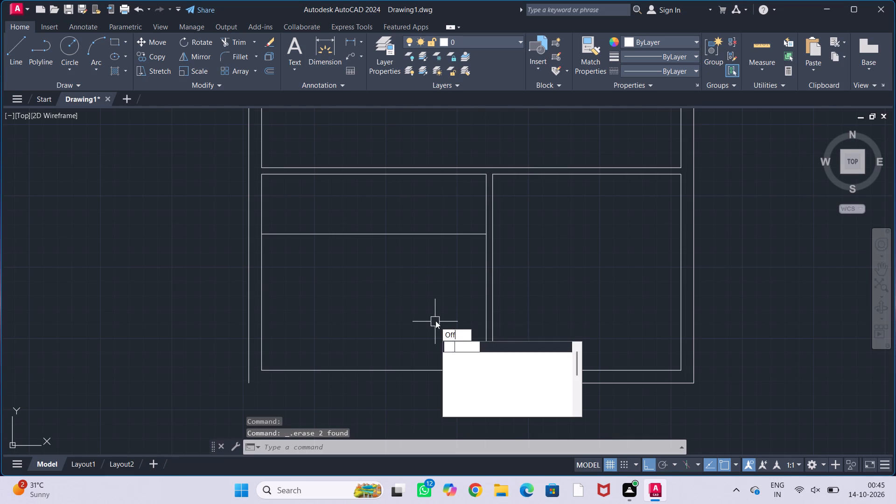
pyautogui.press('Return')
pyautogui.write("3'")
pyautogui.press('Return')
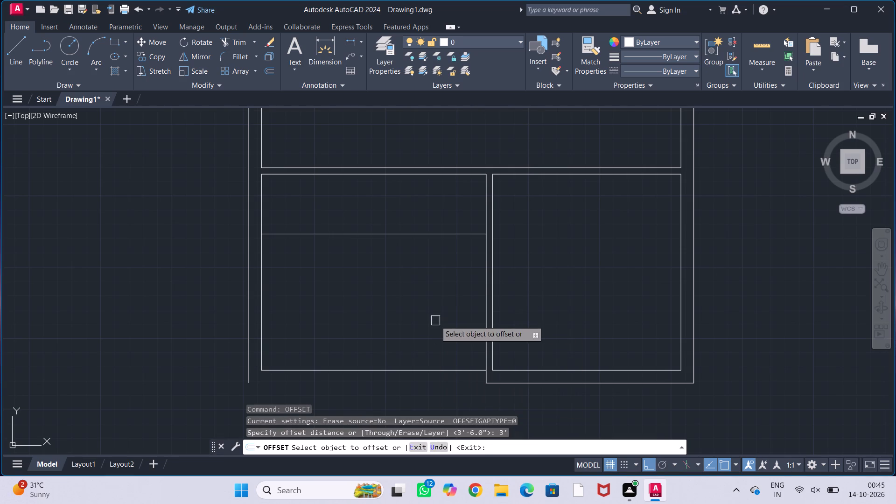
pyautogui.click(422, 236)
pyautogui.click(420, 280)
pyautogui.press('Escape')
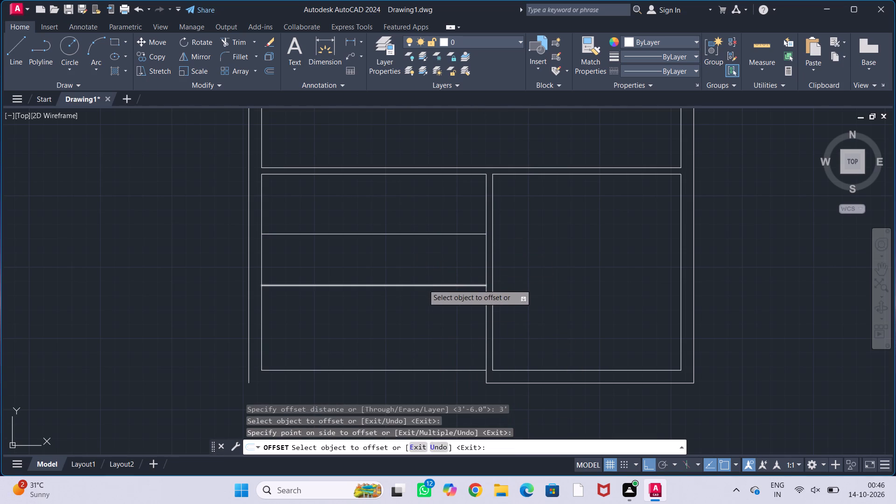
pyautogui.press('Escape')
pyautogui.press('Escape')
pyautogui.press('Escape')
pyautogui.press('Escape')
# Offset the southernmost new east-west line in the southwest space 3'6" to the south.
pyautogui.press('o')
pyautogui.press('f')
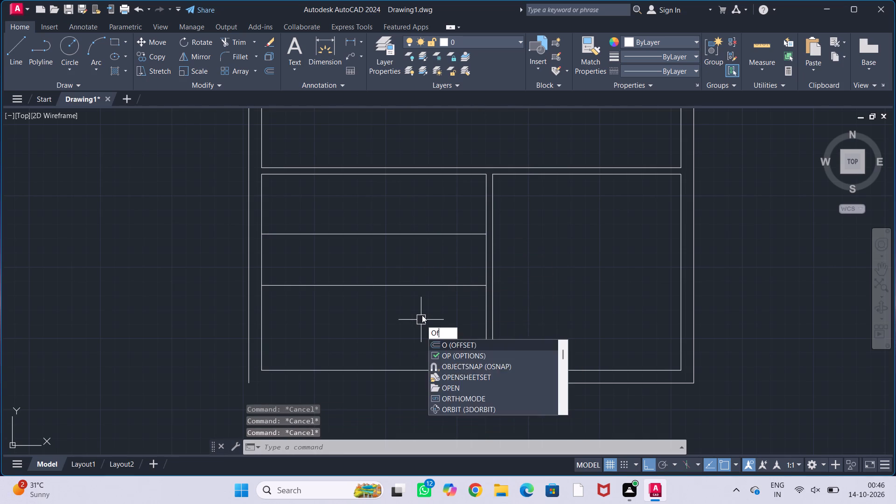
pyautogui.press('f')
pyautogui.press('Return')
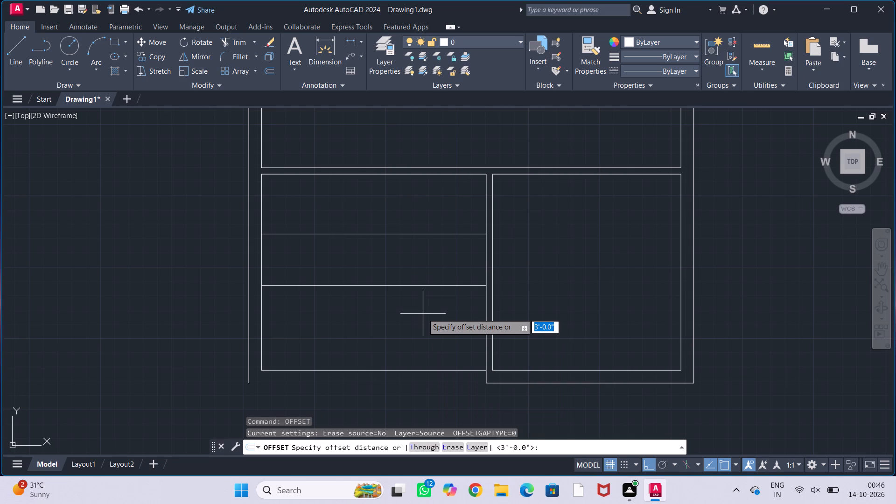
pyautogui.write("3'6")
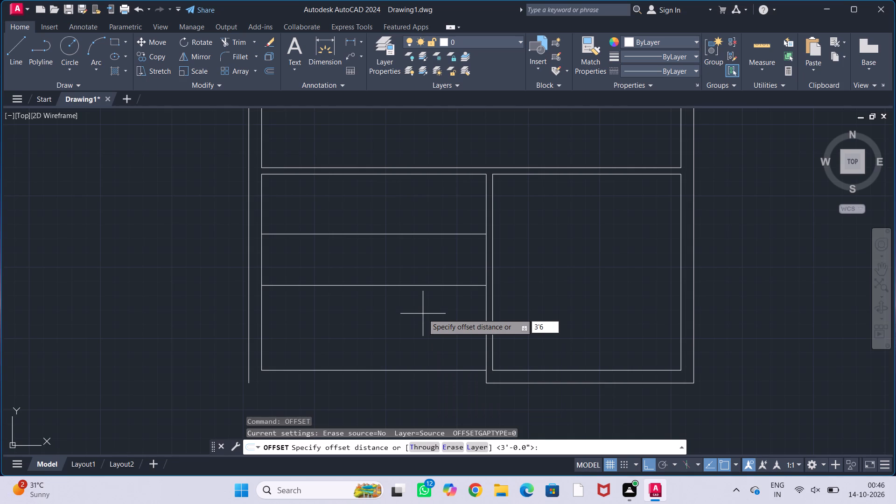
pyautogui.hotkey('shift', '"')
pyautogui.press('Return')
pyautogui.click(439, 287)
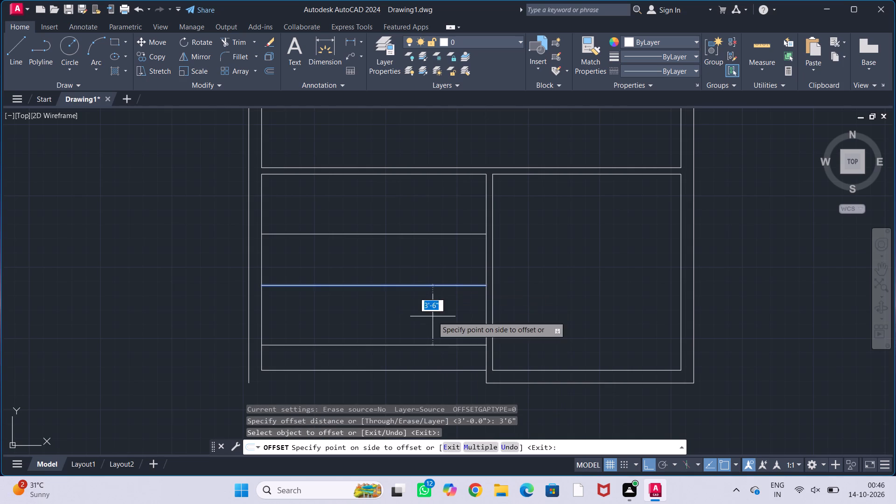
pyautogui.click(433, 316)
pyautogui.press('Escape')
pyautogui.press('Escape')
pyautogui.press('Escape')
pyautogui.press('Escape')
pyautogui.press('Escape')
pyautogui.press('Escape')
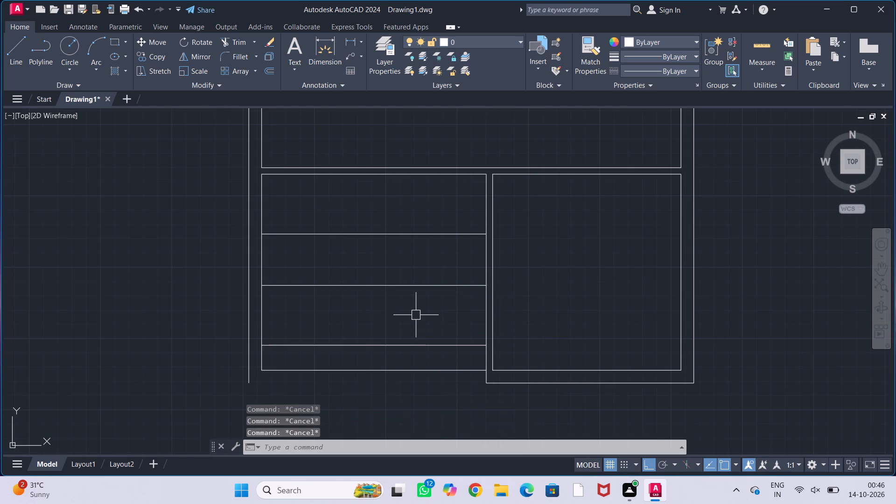
# Offset the southernmost new line 9" to the south to form the southwest space's south wall thickness.
pyautogui.moveTo(416, 314); pyautogui.dragTo(413, 291, button='middle')
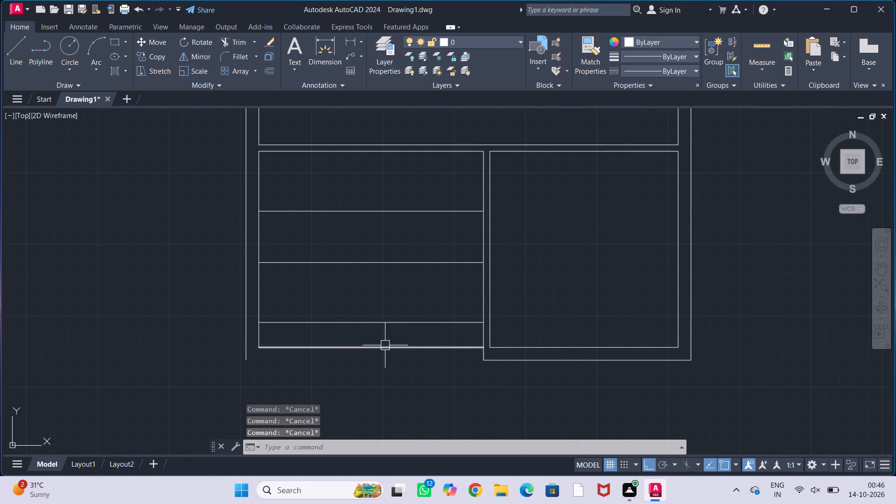
pyautogui.press('o')
pyautogui.press('f')
pyautogui.press('f')
pyautogui.press('Return')
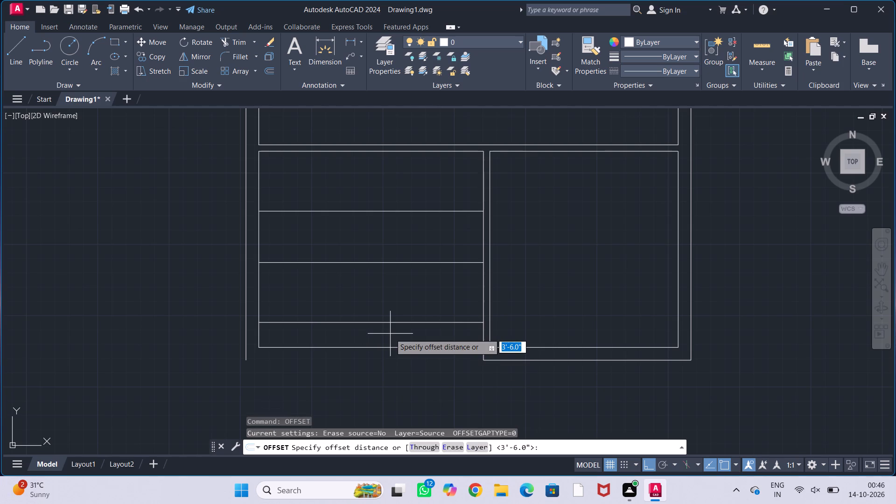
pyautogui.write('9"')
pyautogui.press('Return')
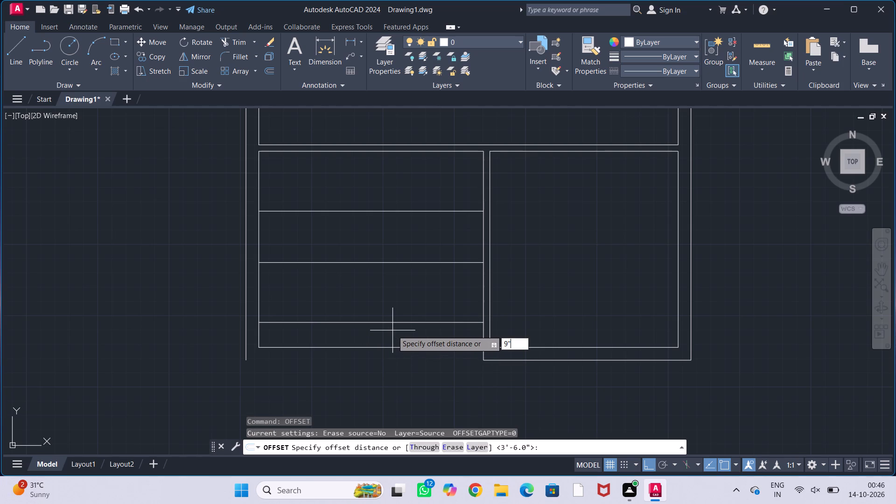
pyautogui.click(396, 322)
pyautogui.click(393, 340)
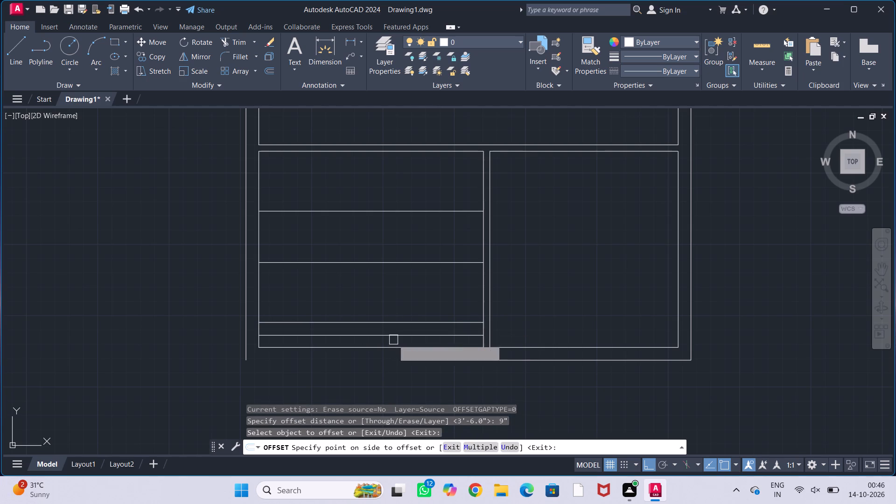
pyautogui.press('Escape')
# Delete the old south wall line below the new 9" wall in the southwest space.
pyautogui.click(391, 349)
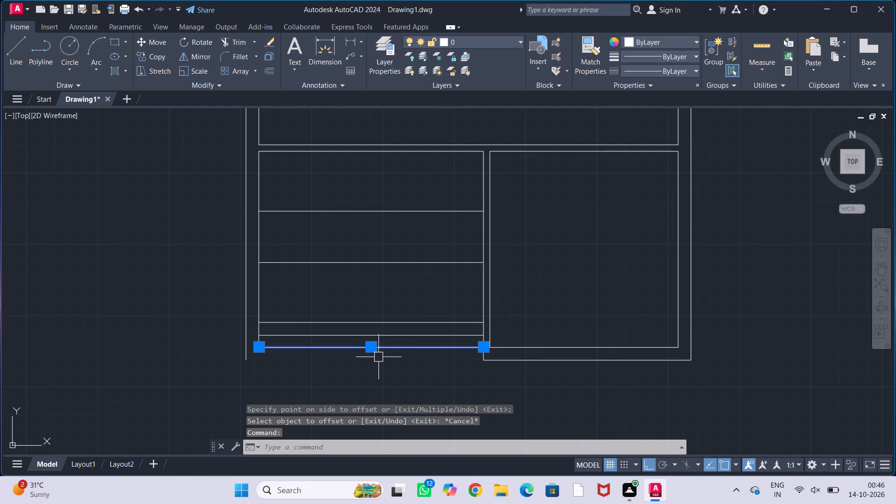
pyautogui.press('Delete')
# Fillet the new south wall's outer line with the west outer wall's outer line into a square corner.
pyautogui.moveTo(279, 361); pyautogui.dragTo(278, 343, button='middle')
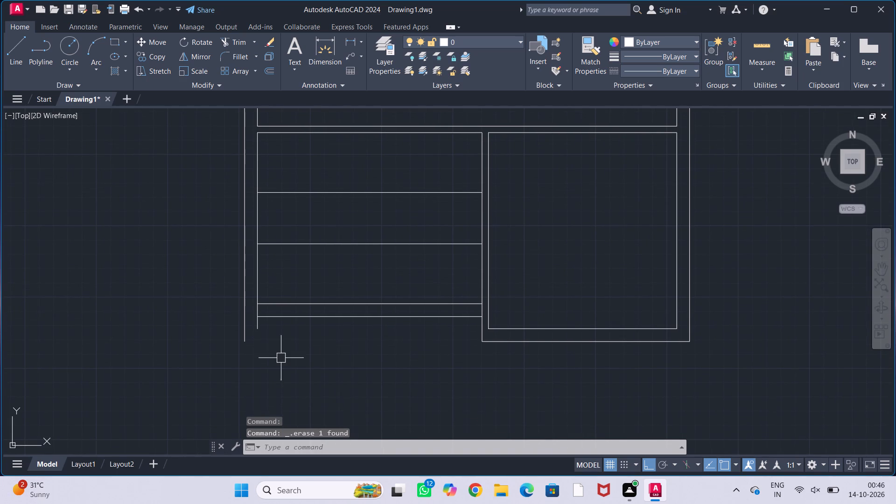
pyautogui.press('f')
pyautogui.press('Return')
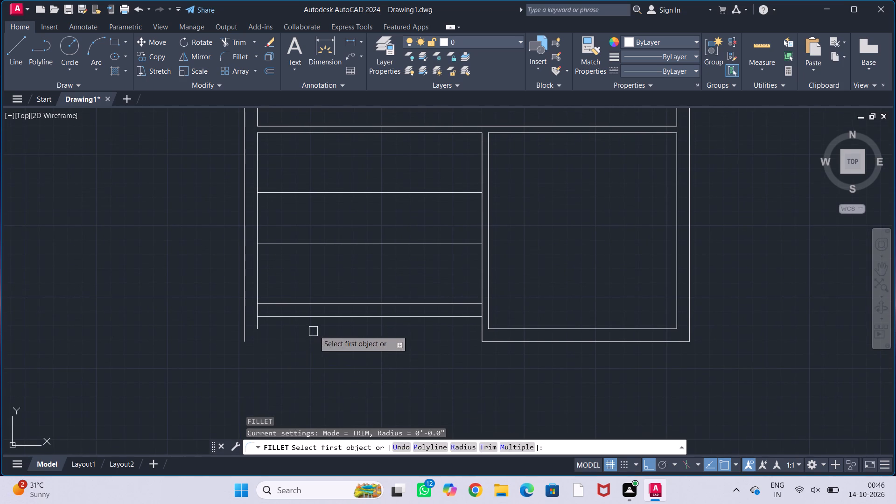
pyautogui.click(329, 316)
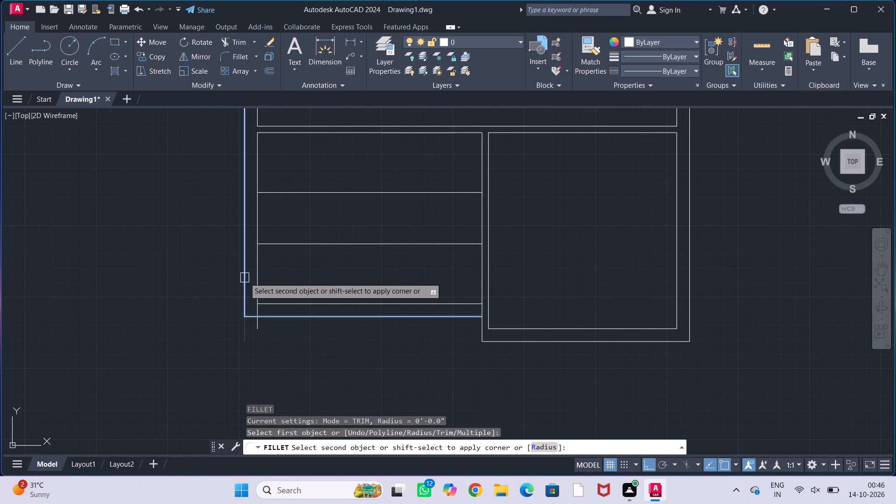
pyautogui.click(245, 278)
pyautogui.press('Escape')
pyautogui.press('Escape')
pyautogui.press('Escape')
pyautogui.press('Escape')
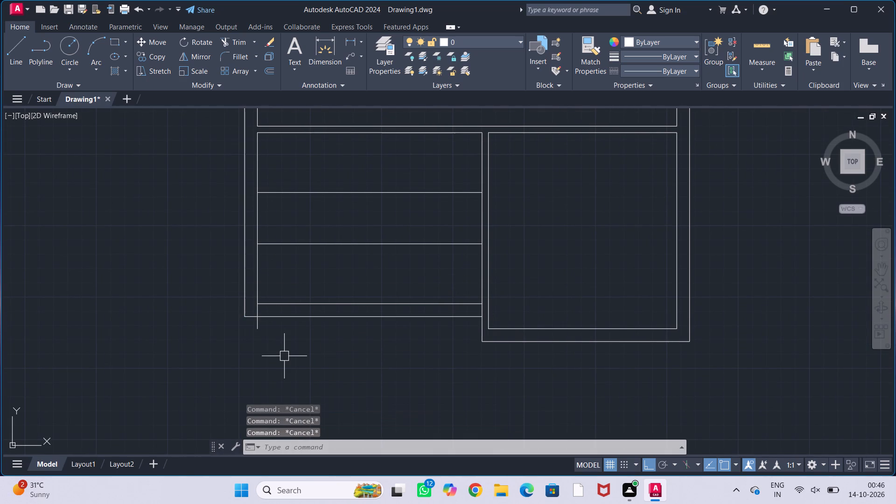
# Trim the west wall's inner line where it extends south past the new south wall's inner line.
pyautogui.write('tr')
pyautogui.press('Return')
pyautogui.scroll(2, 266, 304)
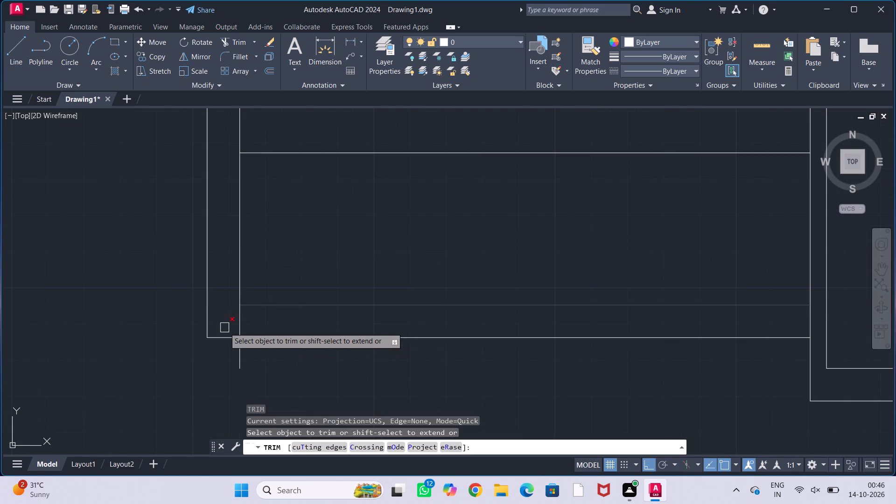
pyautogui.click(238, 326)
pyautogui.click(240, 357)
pyautogui.press('Escape')
pyautogui.press('Escape')
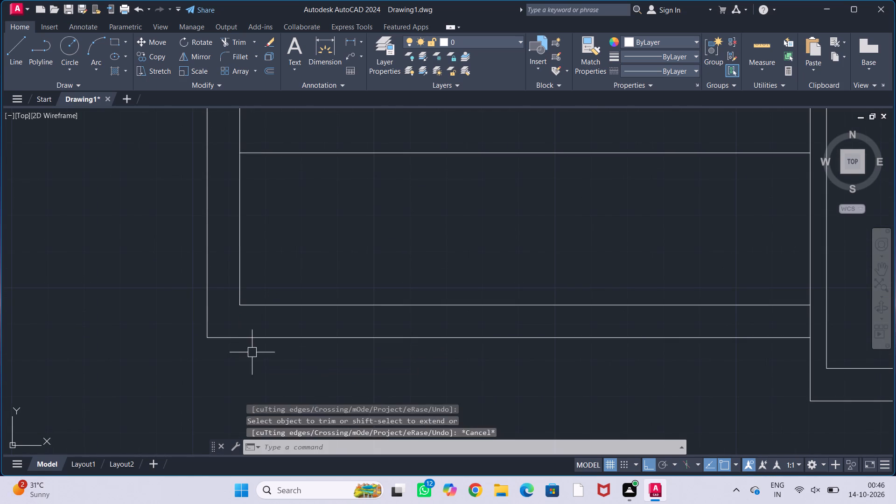
pyautogui.press('Escape')
pyautogui.press('Escape')
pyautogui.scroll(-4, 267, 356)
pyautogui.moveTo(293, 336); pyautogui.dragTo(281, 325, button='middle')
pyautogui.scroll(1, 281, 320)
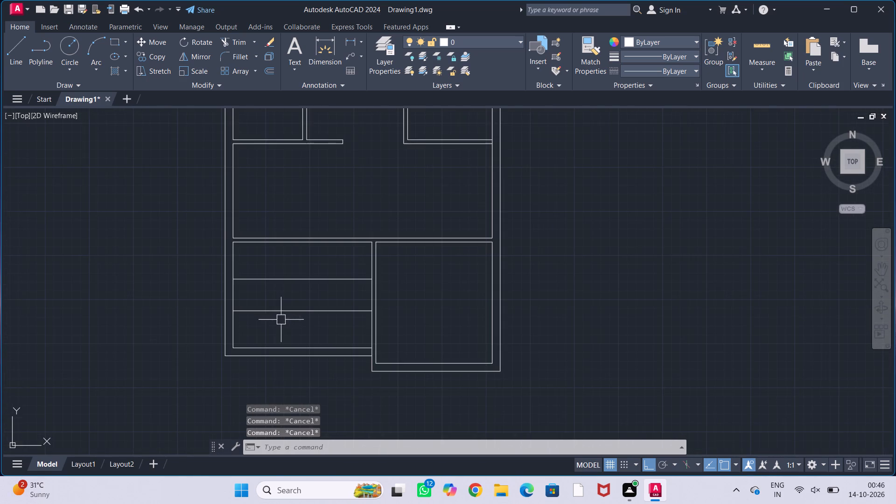
# Offset the west wall's inner line in the southwest space 3'6" to the east, into the space.
pyautogui.moveTo(287, 326); pyautogui.dragTo(308, 312, button='middle')
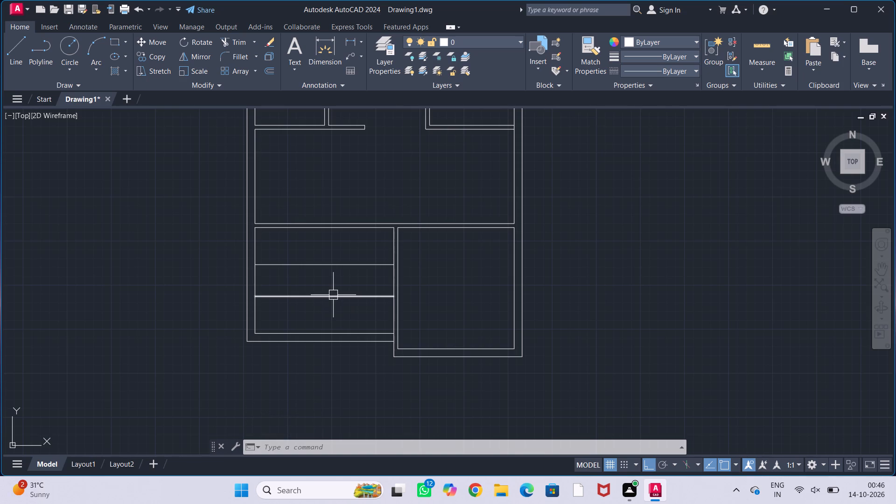
pyautogui.write('off')
pyautogui.press('Return')
pyautogui.write("3'")
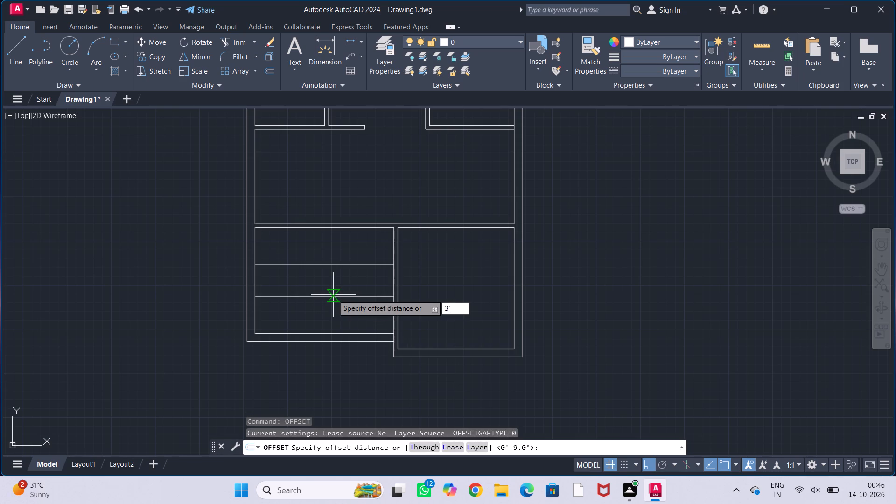
pyautogui.write('6"')
pyautogui.press('Return')
pyautogui.scroll(1, 284, 276)
pyautogui.click(239, 294)
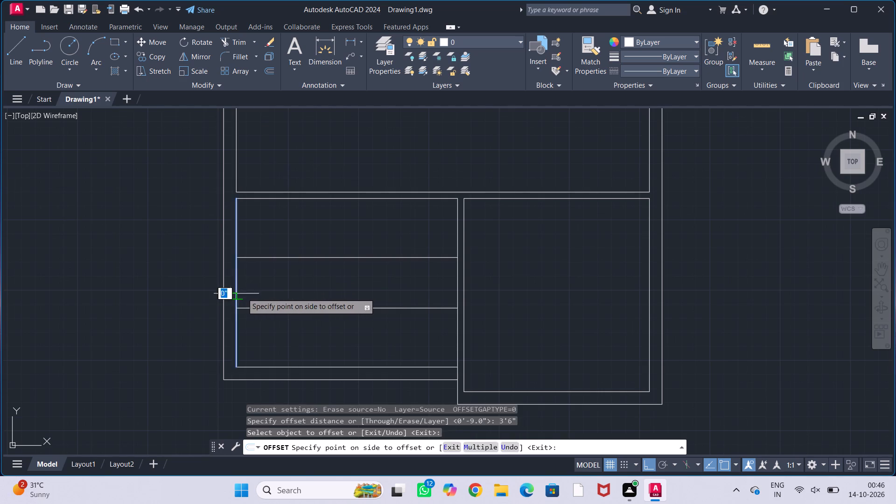
pyautogui.click(286, 293)
pyautogui.press('Escape')
pyautogui.press('Escape')
pyautogui.press('Escape')
pyautogui.press('Escape')
pyautogui.press('Escape')
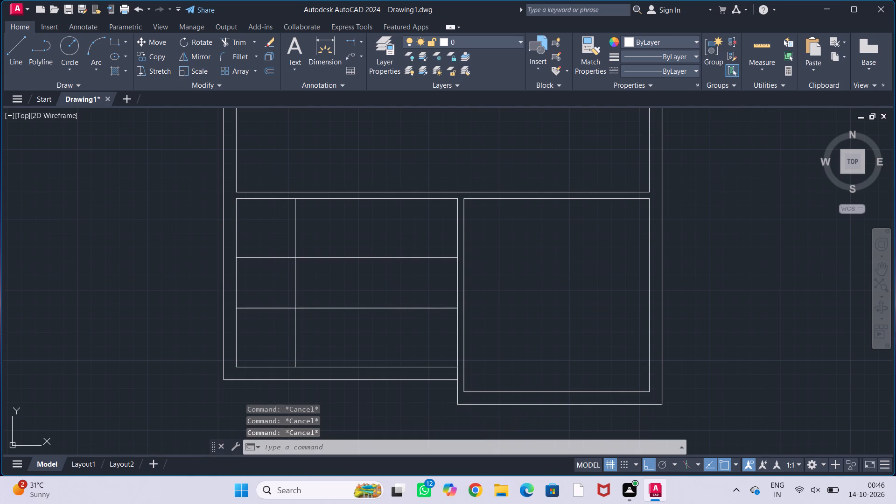
pyautogui.moveTo(286, 293); pyautogui.dragTo(269, 287, button='middle')
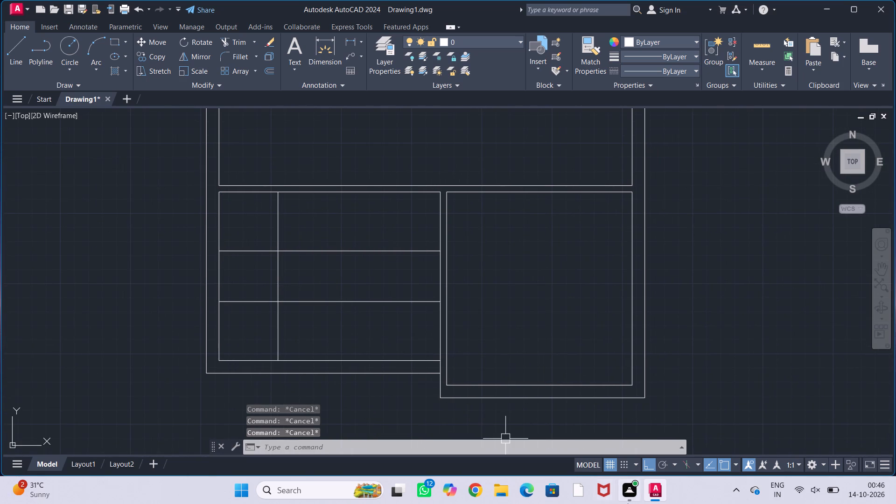
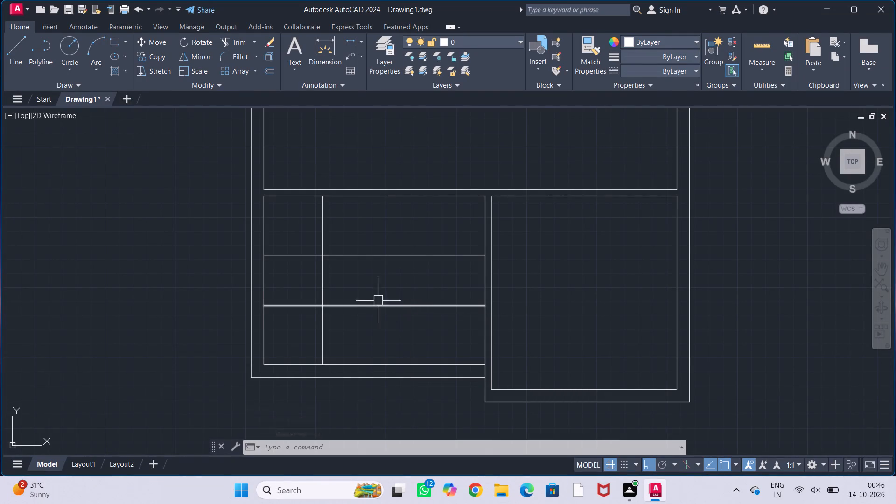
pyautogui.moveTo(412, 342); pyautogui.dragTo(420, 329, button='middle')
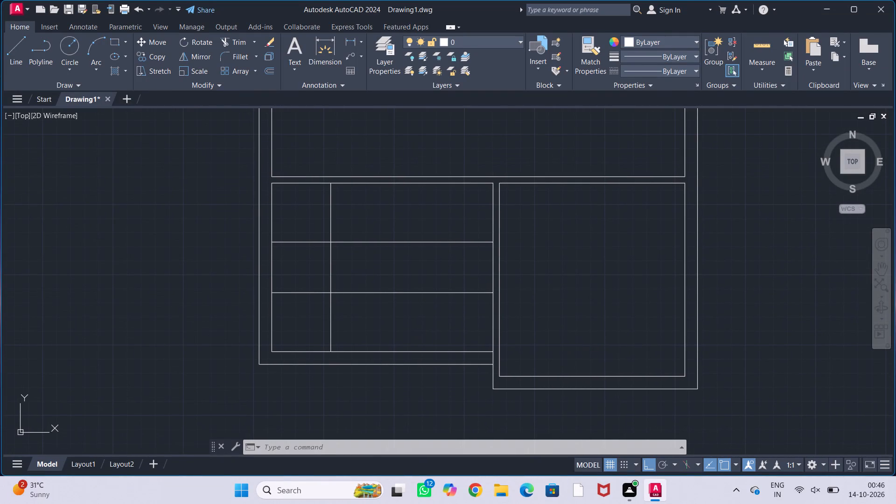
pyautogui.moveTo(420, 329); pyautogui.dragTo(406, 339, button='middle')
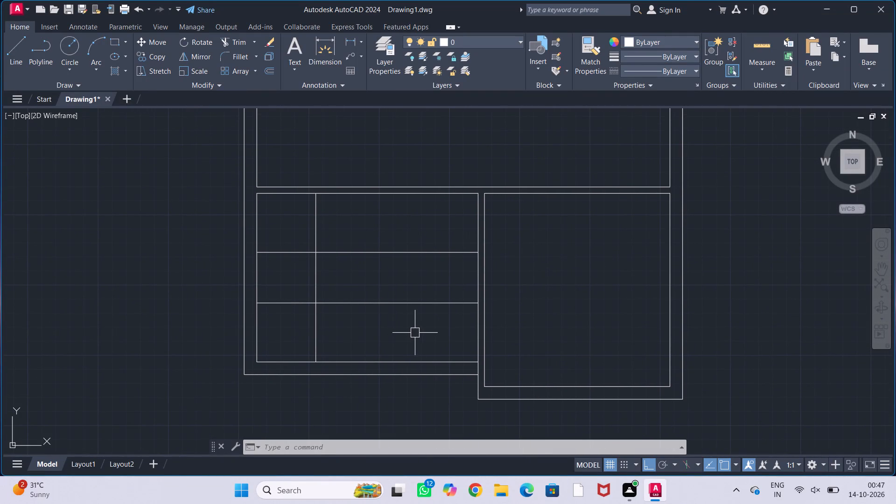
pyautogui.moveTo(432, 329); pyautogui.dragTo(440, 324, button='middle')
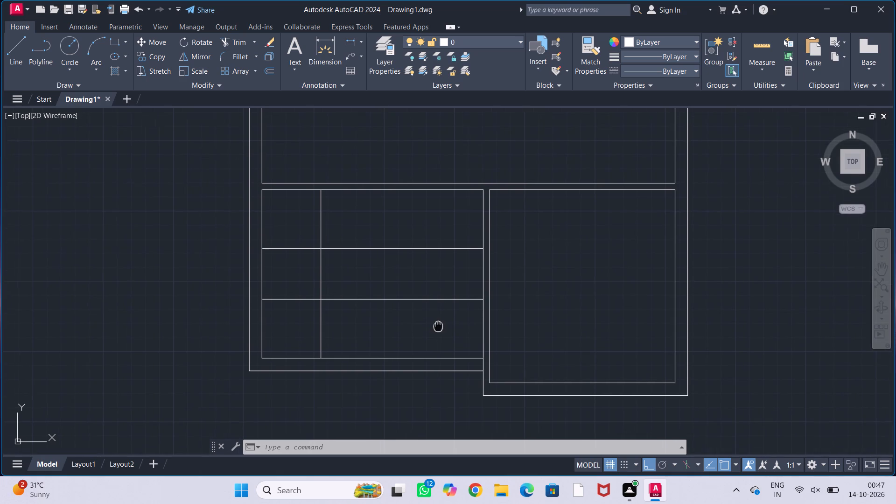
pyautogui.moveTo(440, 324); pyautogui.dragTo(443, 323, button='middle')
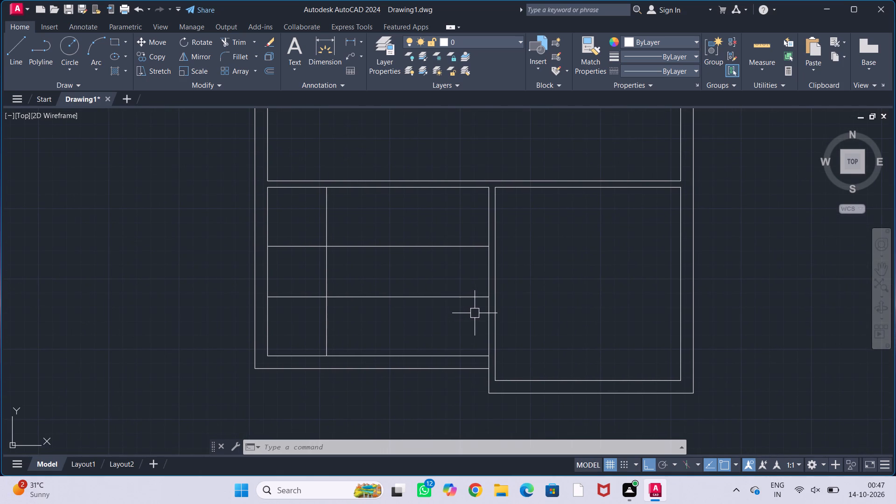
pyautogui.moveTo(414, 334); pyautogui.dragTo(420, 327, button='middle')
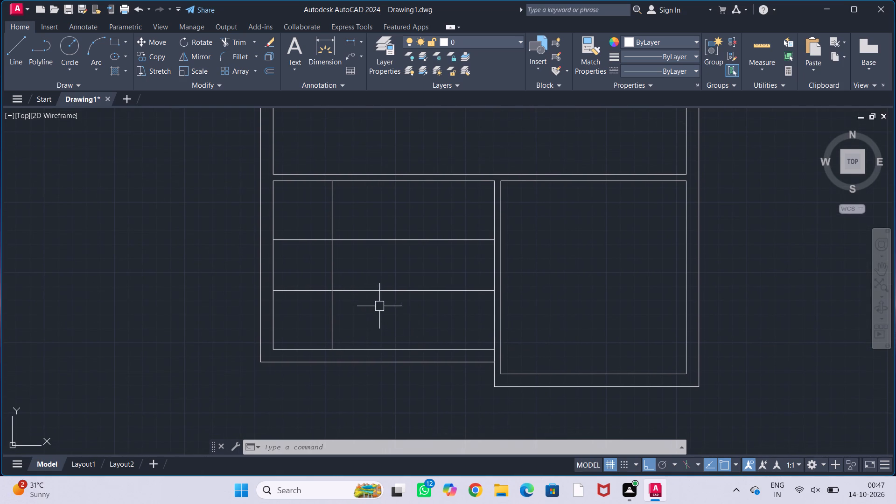
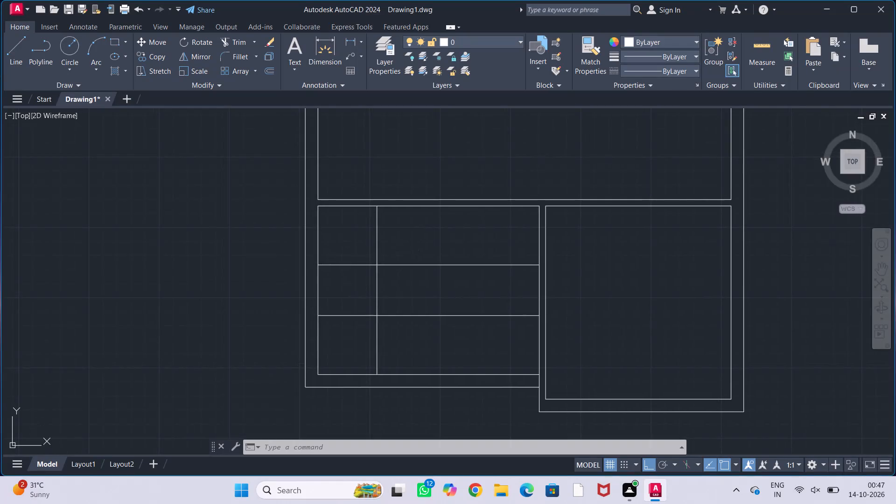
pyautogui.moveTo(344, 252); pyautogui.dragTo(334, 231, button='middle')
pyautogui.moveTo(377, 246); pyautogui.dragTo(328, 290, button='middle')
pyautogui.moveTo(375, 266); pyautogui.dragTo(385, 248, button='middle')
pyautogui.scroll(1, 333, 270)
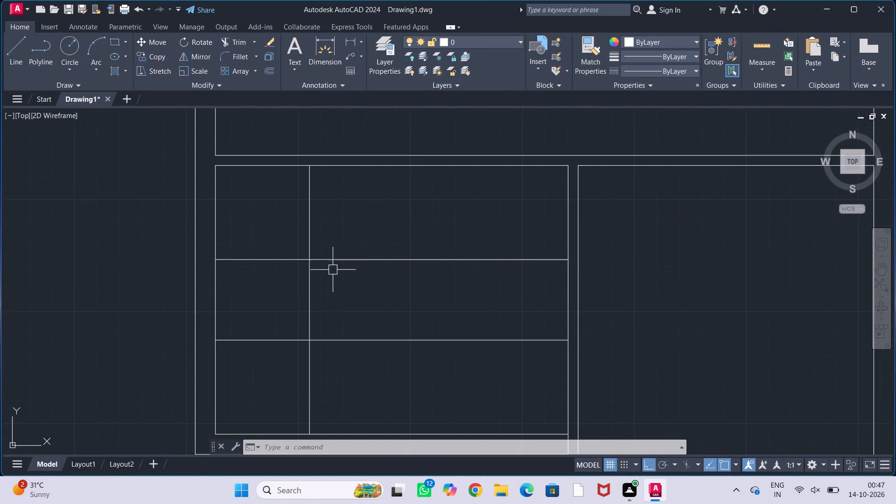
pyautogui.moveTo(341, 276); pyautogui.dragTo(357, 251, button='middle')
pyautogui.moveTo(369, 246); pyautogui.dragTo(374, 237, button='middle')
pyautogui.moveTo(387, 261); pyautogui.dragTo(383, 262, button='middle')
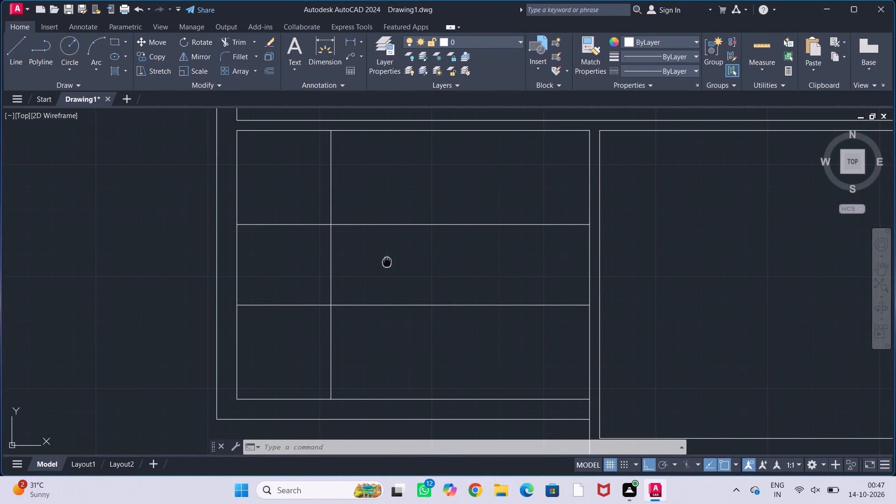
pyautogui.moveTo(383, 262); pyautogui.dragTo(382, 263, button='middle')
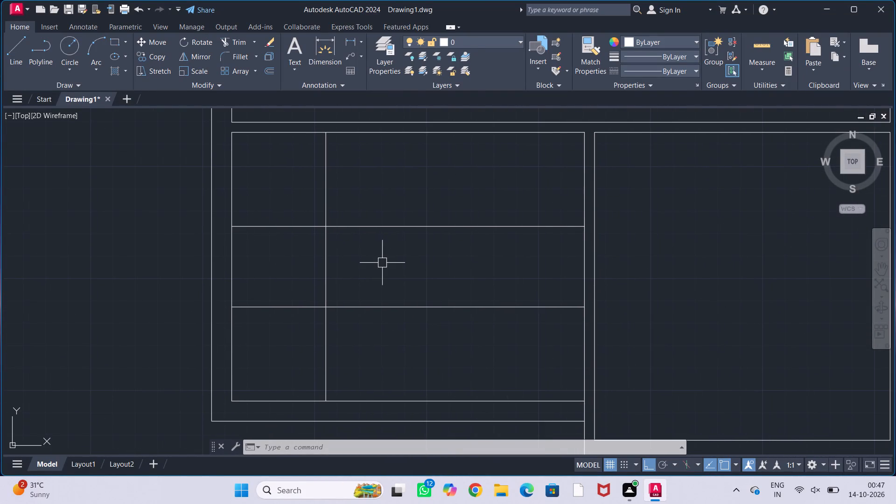
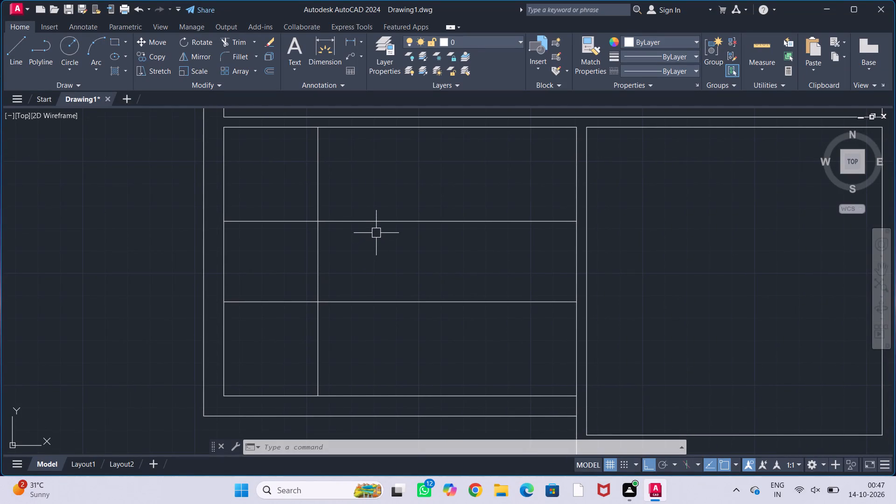
# Offset the stair room's vertical line 11" toward the adjoining right-hand room seven times, each copy from the previous one.
pyautogui.press('o')
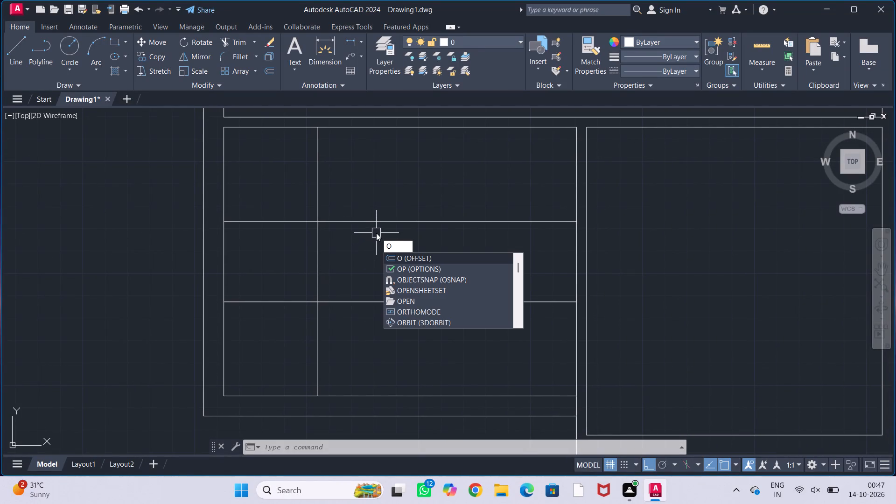
pyautogui.write('ff')
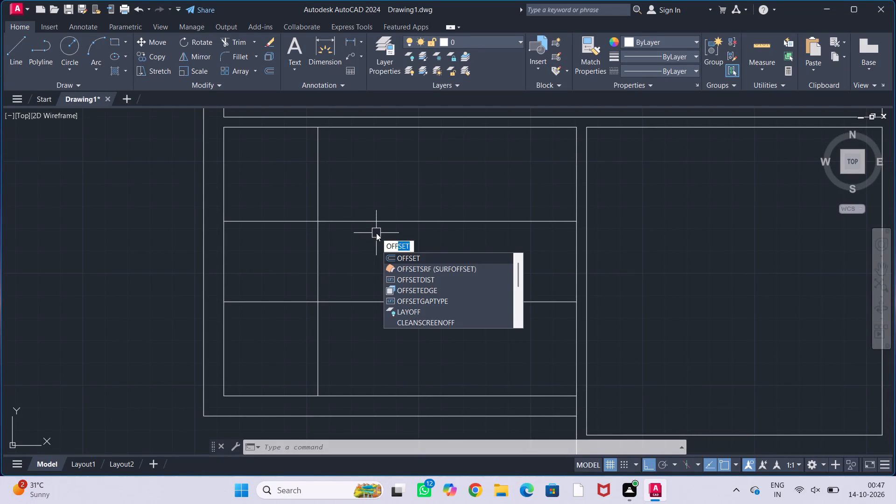
pyautogui.press('Return')
pyautogui.write('11')
pyautogui.hotkey('shift', '"')
pyautogui.press('Return')
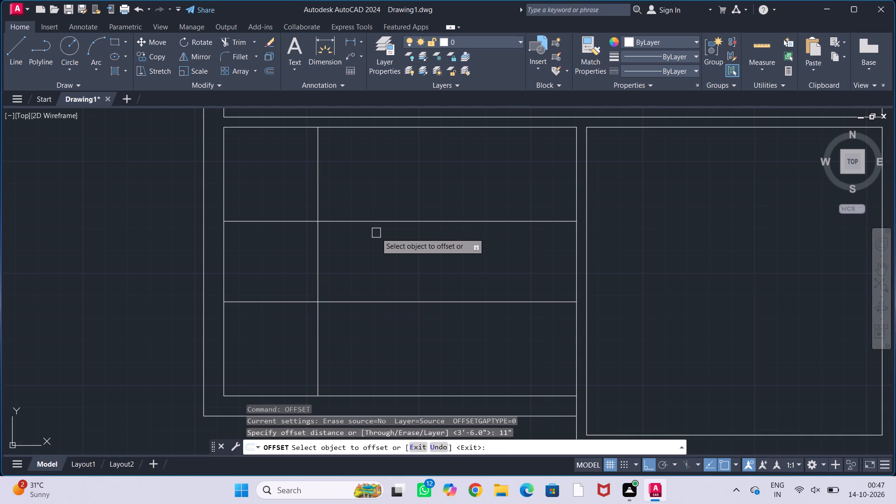
pyautogui.click(319, 265)
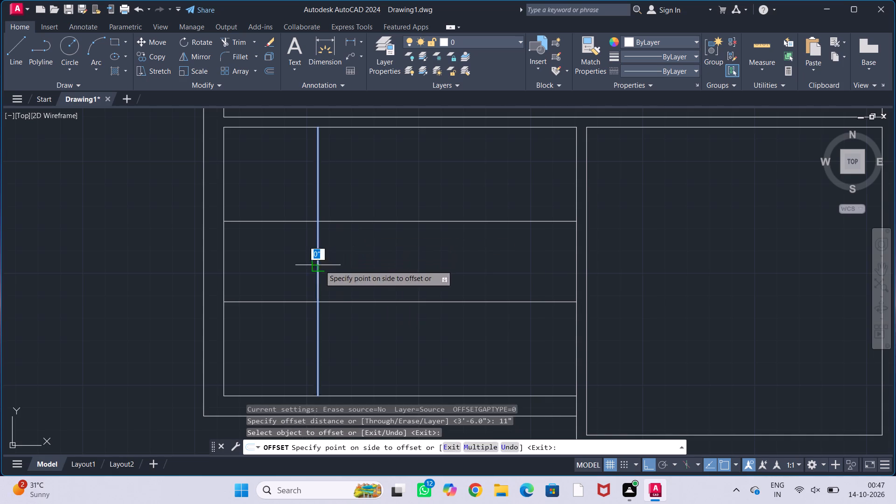
pyautogui.click(375, 267)
pyautogui.click(343, 273)
pyautogui.click(399, 275)
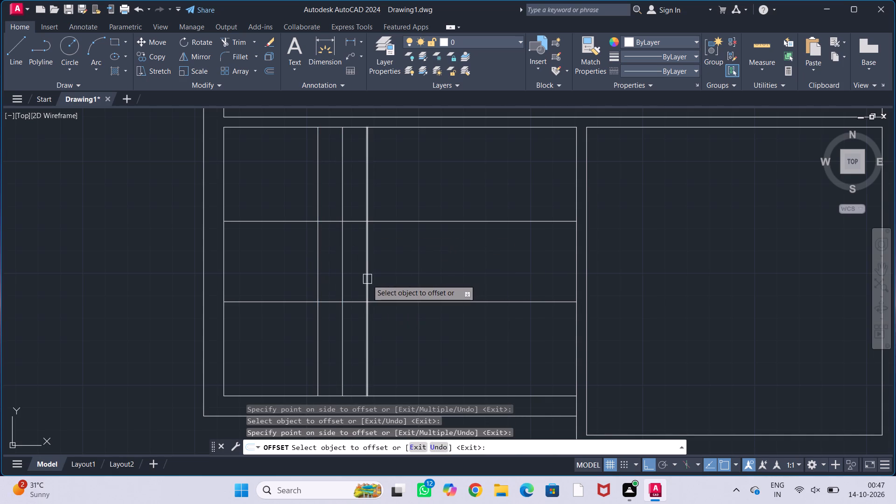
pyautogui.click(367, 280)
pyautogui.click(413, 283)
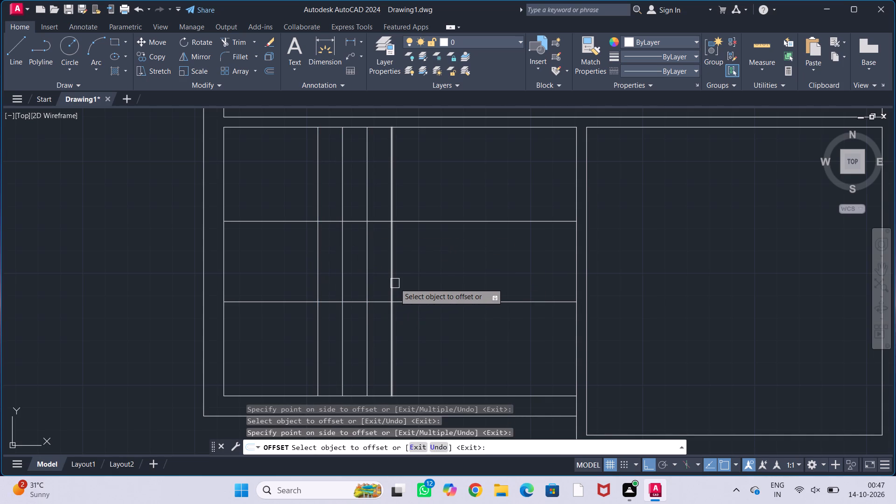
pyautogui.click(395, 283)
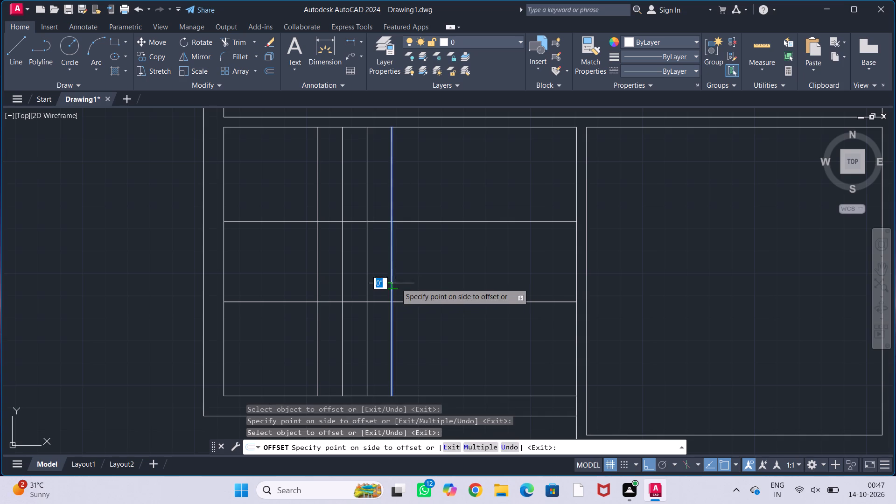
pyautogui.click(431, 285)
pyautogui.click(414, 284)
pyautogui.click(447, 284)
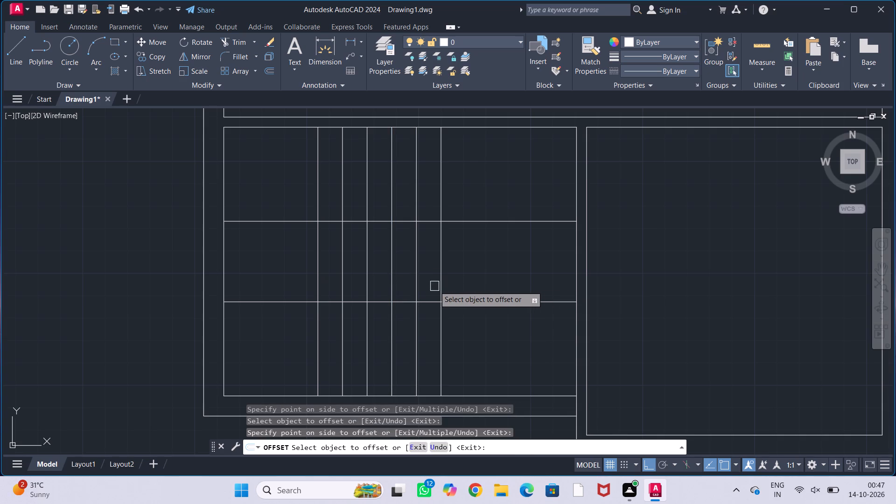
pyautogui.click(441, 287)
pyautogui.click(475, 286)
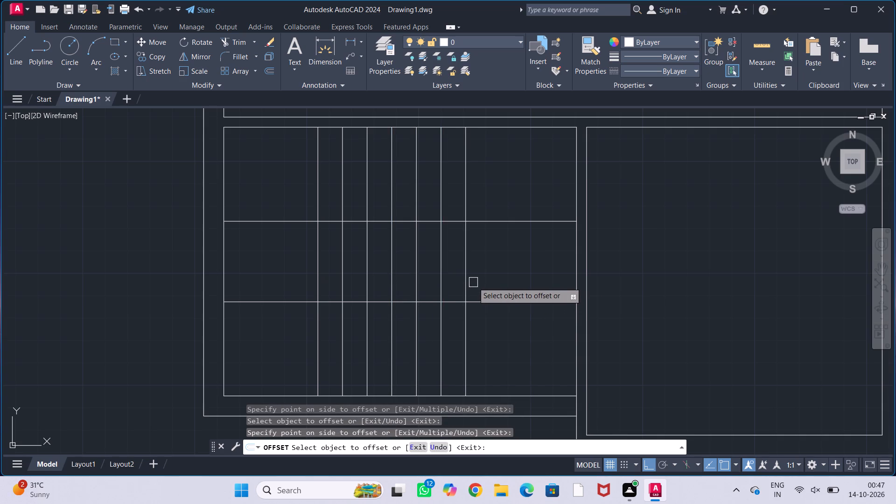
pyautogui.click(461, 277)
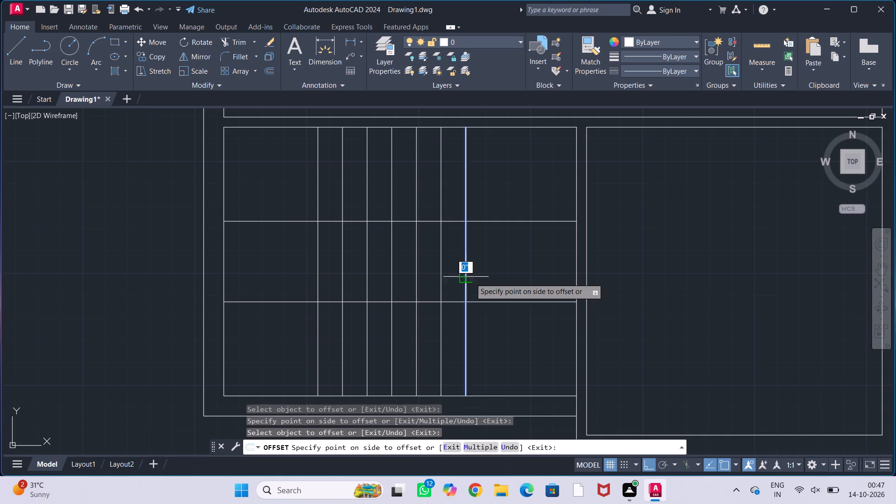
pyautogui.click(497, 278)
pyautogui.press('Escape')
pyautogui.press('Escape')
pyautogui.press('Escape')
# Measure the horizontal gap between the last tread line and the partition wall using a linear dimension.
pyautogui.moveTo(523, 268); pyautogui.dragTo(475, 213, button='middle')
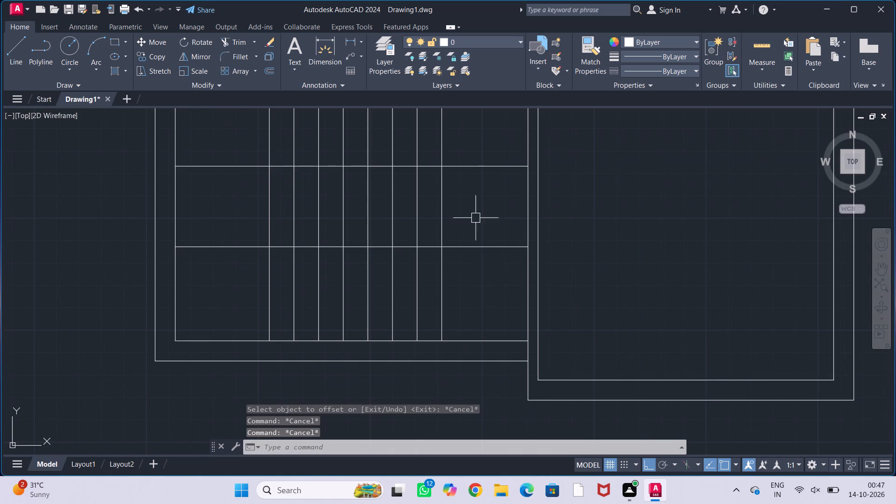
pyautogui.press('d')
pyautogui.press('l')
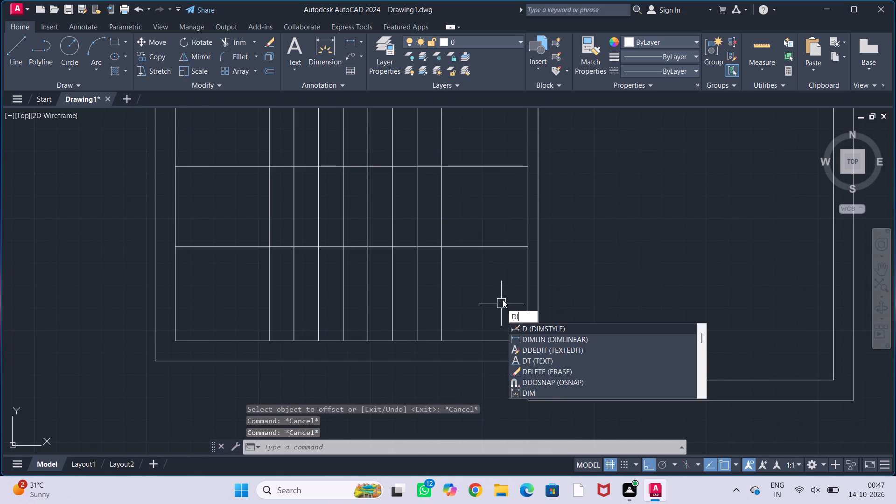
pyautogui.press('i')
pyautogui.press('Return')
pyautogui.click(440, 340)
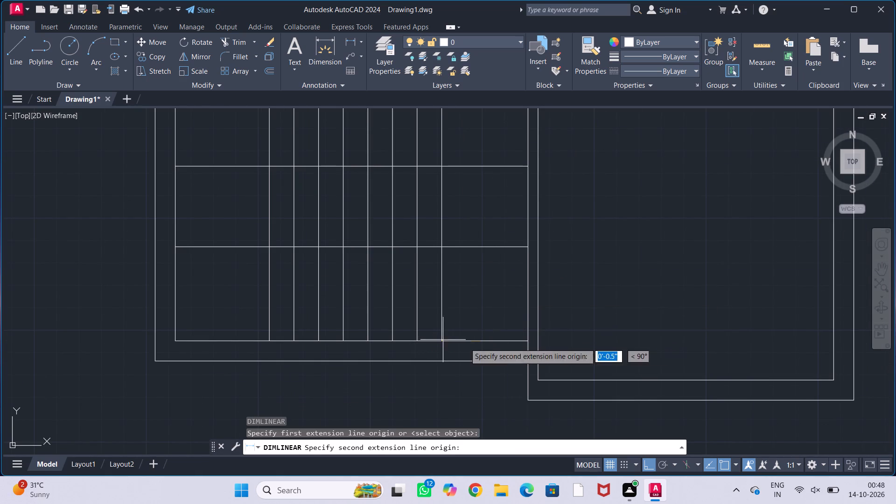
pyautogui.click(525, 342)
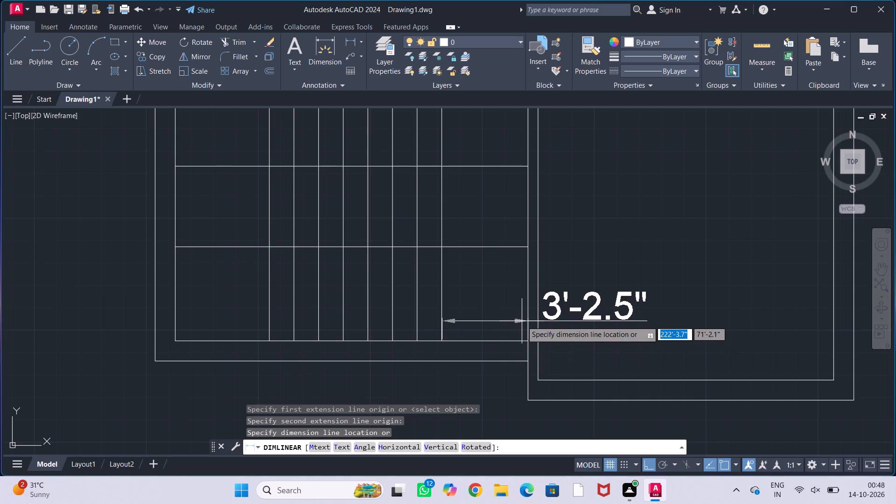
pyautogui.press('Escape')
pyautogui.press('Escape')
pyautogui.press('Escape')
# Erase the two tread lines nearest the partition wall.
pyautogui.click(441, 323)
pyautogui.press('Delete')
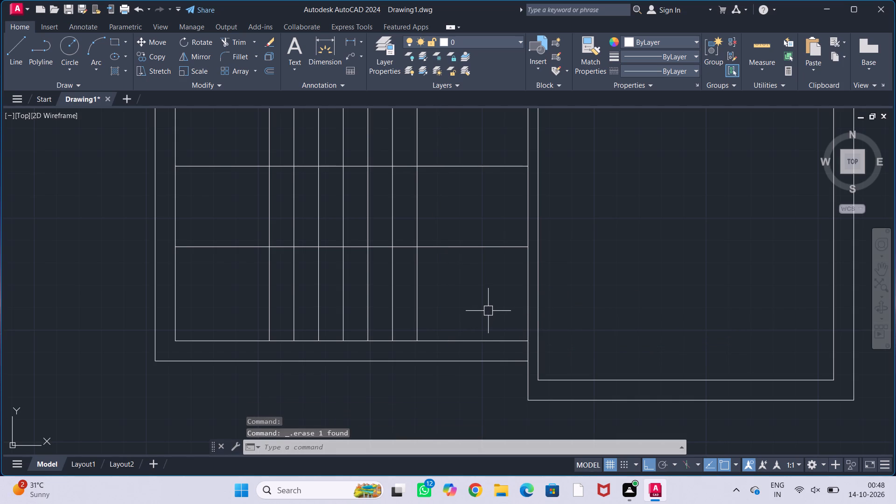
pyautogui.click(414, 310)
pyautogui.press('Delete')
# Offset the partition wall's stair-side line 4' toward the stair treads.
pyautogui.moveTo(430, 311); pyautogui.dragTo(399, 292, button='middle')
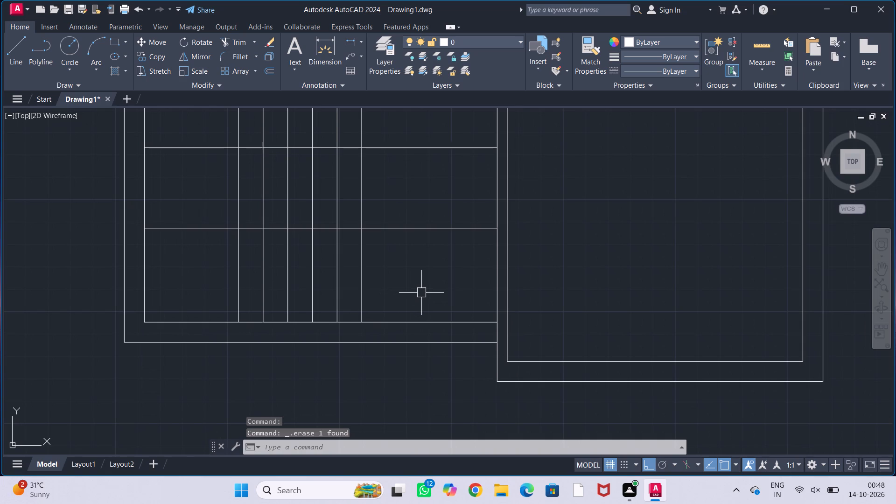
pyautogui.moveTo(422, 292); pyautogui.dragTo(405, 293, button='middle')
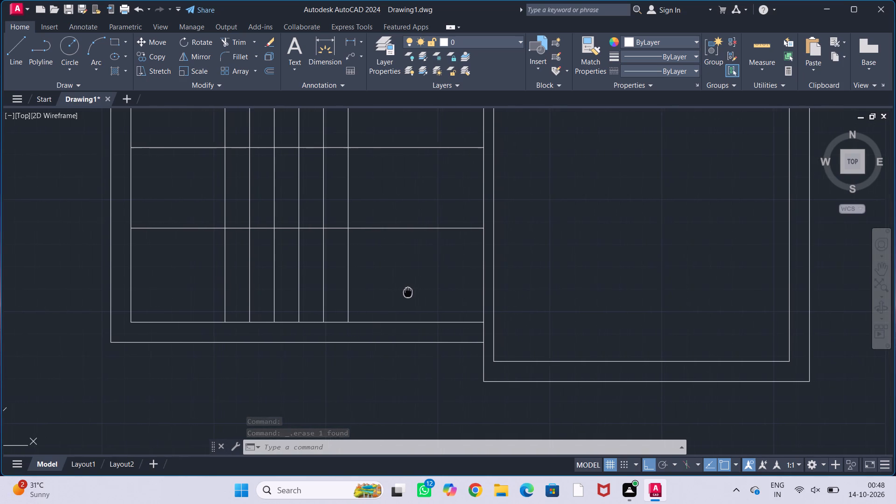
pyautogui.moveTo(405, 293); pyautogui.dragTo(382, 294, button='middle')
pyautogui.moveTo(388, 303); pyautogui.dragTo(385, 293, button='middle')
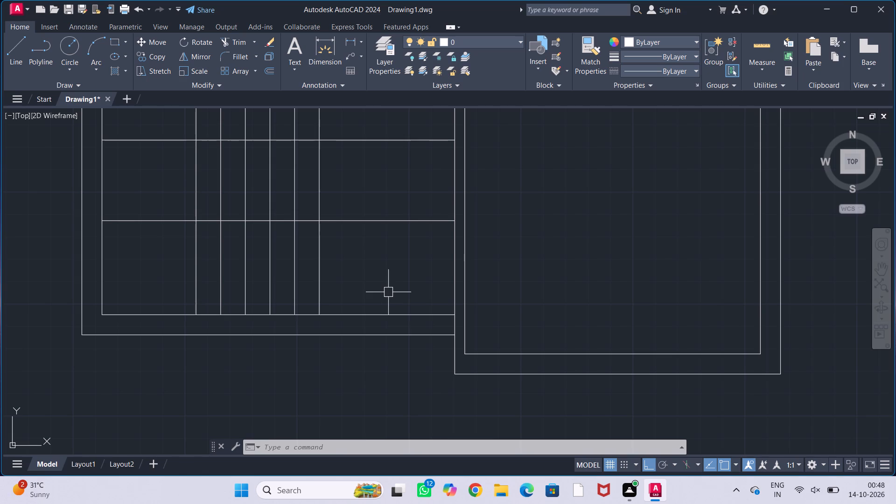
pyautogui.write('off')
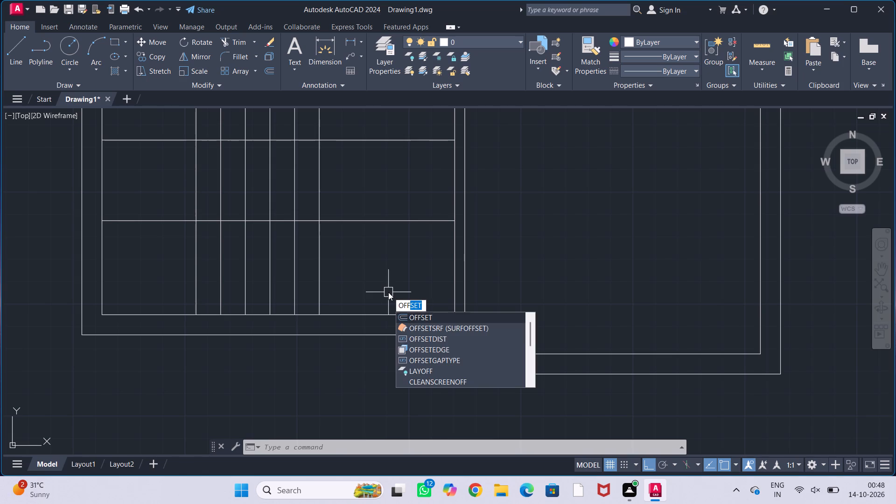
pyautogui.press('Return')
pyautogui.write("4'")
pyautogui.press('Return')
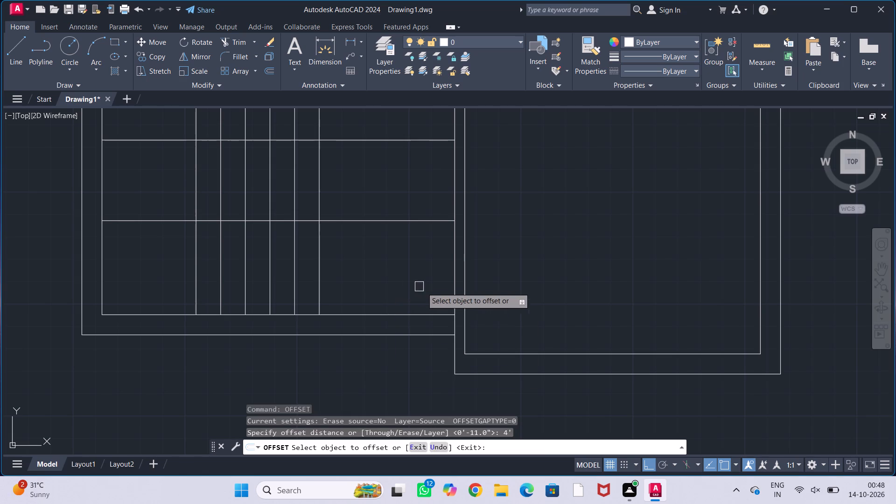
pyautogui.click(453, 299)
pyautogui.scroll(-2, 428, 298)
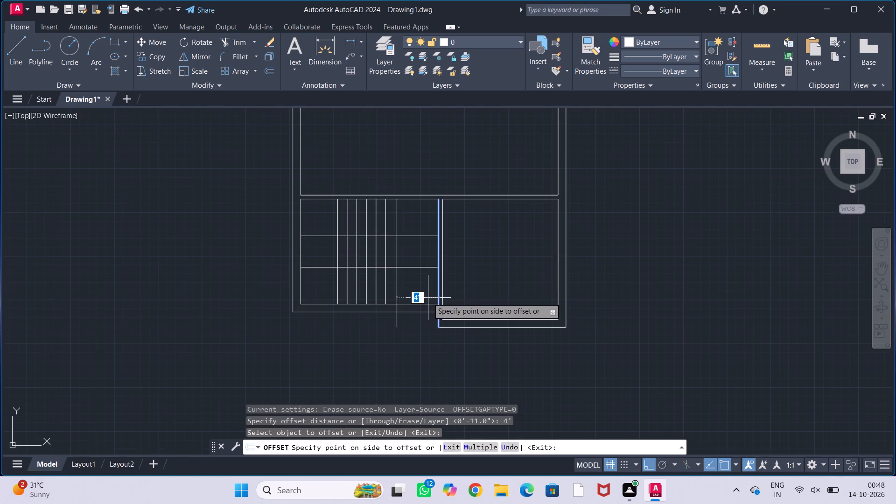
pyautogui.scroll(2, 426, 295)
pyautogui.click(417, 289)
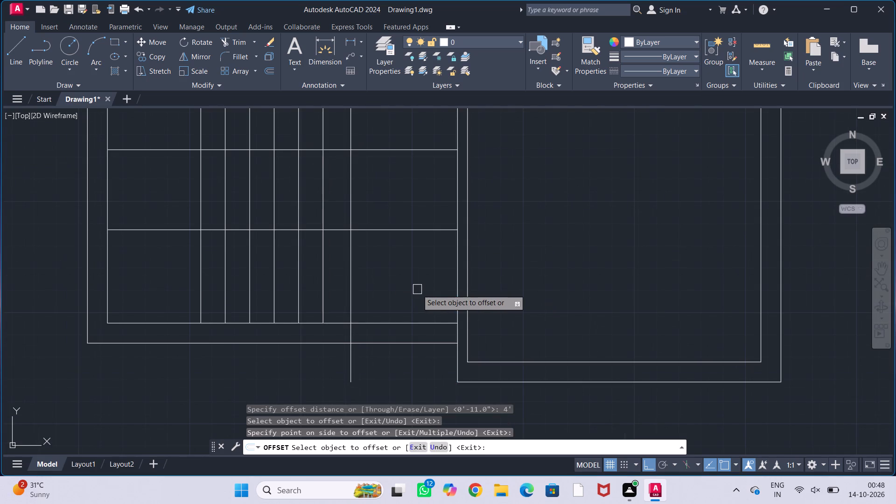
pyautogui.press('Escape')
pyautogui.press('Escape')
pyautogui.press('Escape')
pyautogui.press('Escape')
pyautogui.press('Escape')
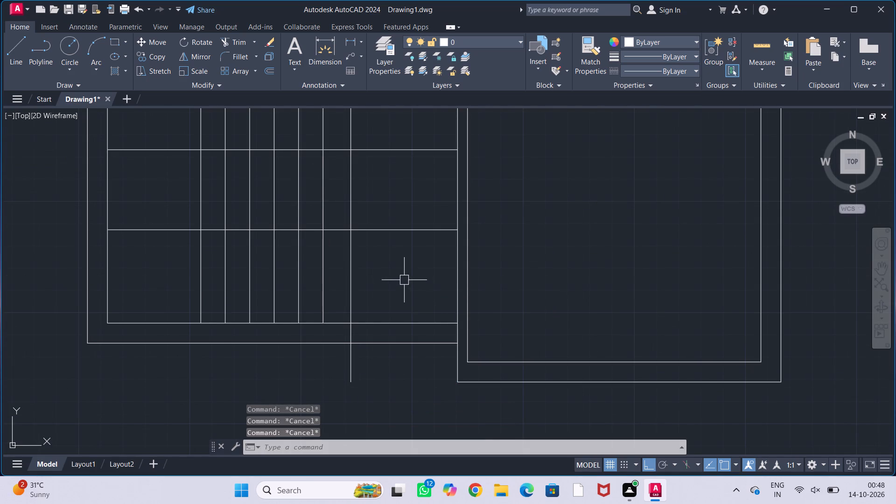
# Trim the lower wall lines between the 4' offset line and the partition, and trim the offset line's overhang below the wall.
pyautogui.moveTo(404, 279); pyautogui.dragTo(370, 300, button='middle')
pyautogui.scroll(-1, 370, 300)
pyautogui.moveTo(370, 298); pyautogui.dragTo(356, 305, button='middle')
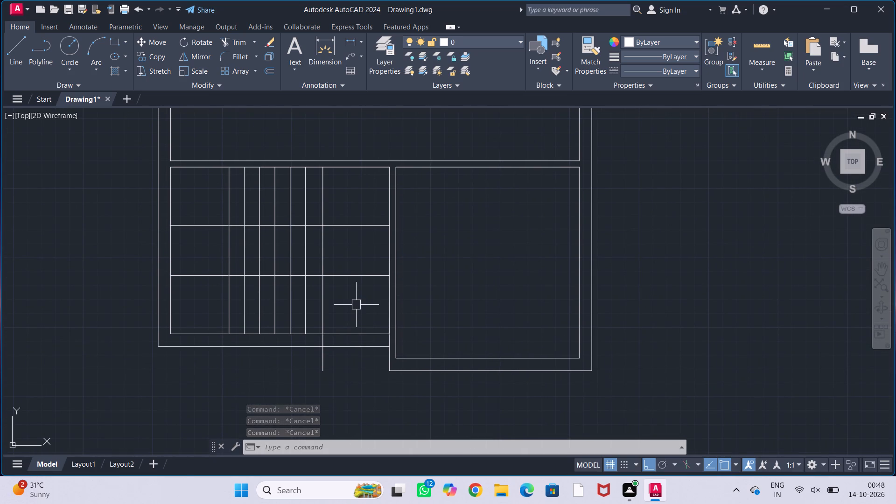
pyautogui.write('tr')
pyautogui.press('Return')
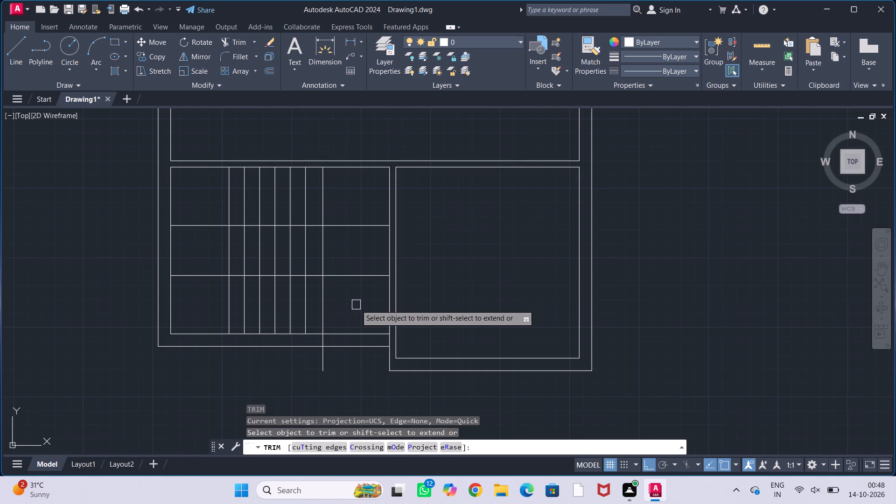
pyautogui.moveTo(350, 314); pyautogui.dragTo(345, 389)
pyautogui.click(315, 367)
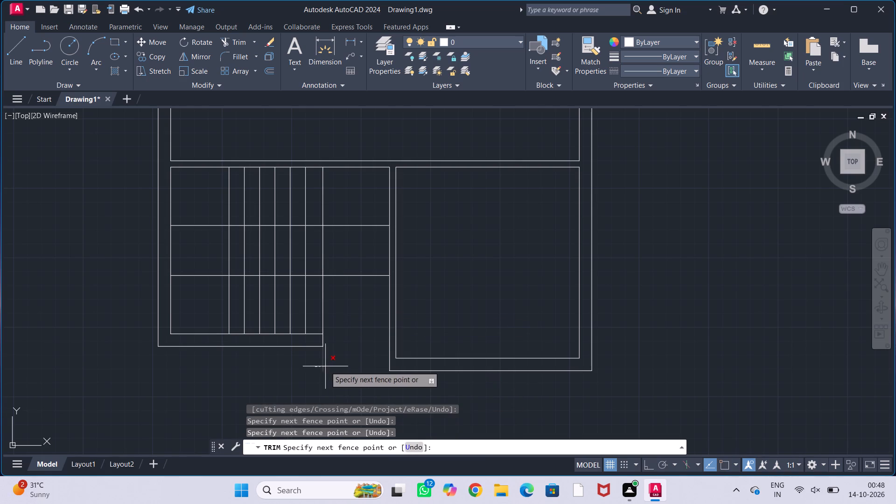
pyautogui.click(325, 366)
# Trim away the offset line inside the stair room and cut both horizontal stair lines back to the last tread line.
pyautogui.click(323, 319)
pyautogui.click(324, 260)
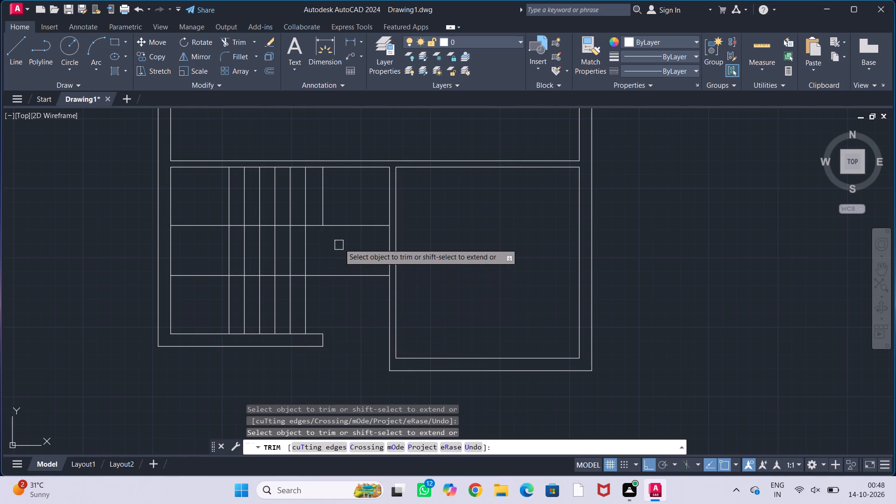
pyautogui.moveTo(354, 203); pyautogui.dragTo(358, 299)
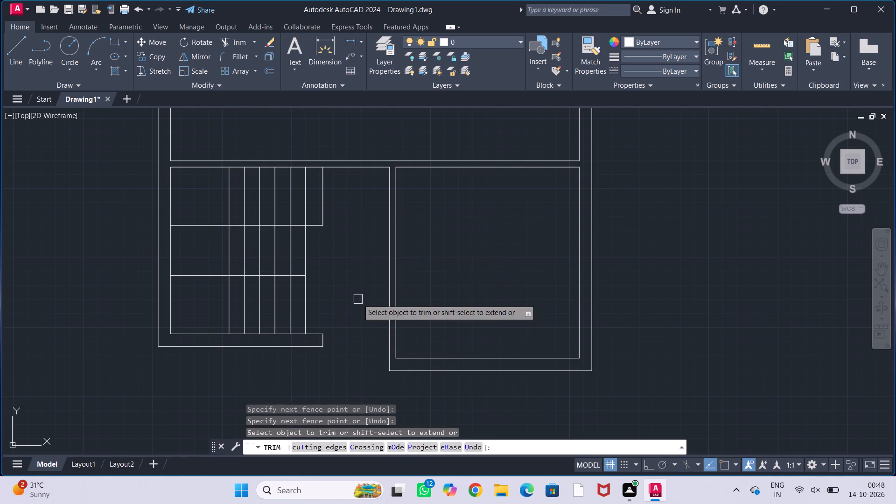
pyautogui.click(325, 213)
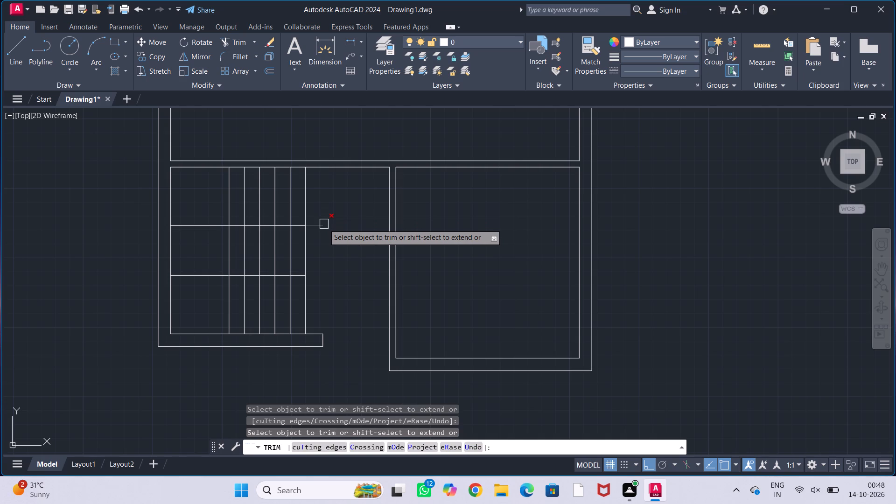
pyautogui.click(324, 224)
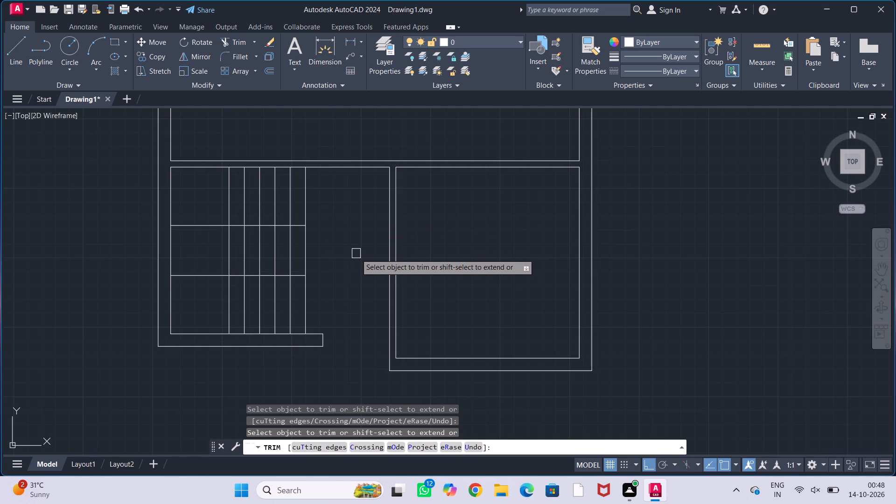
pyautogui.press('Escape')
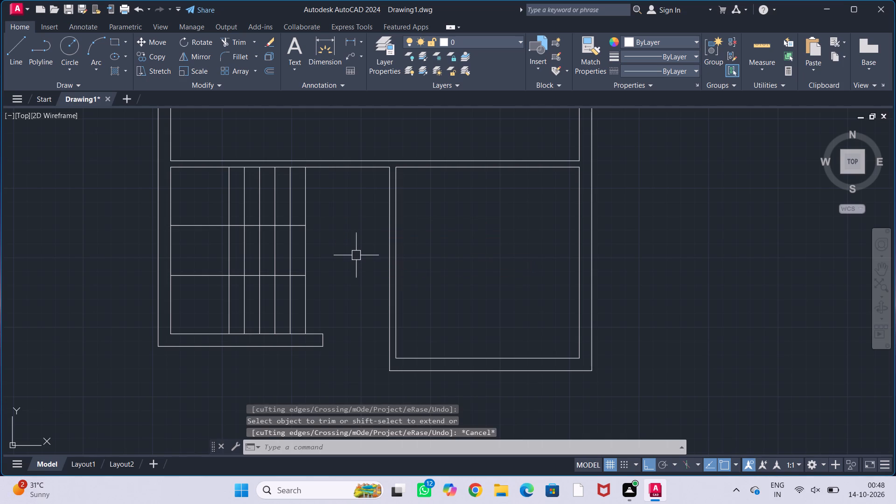
pyautogui.press('Escape')
pyautogui.press('Escape')
pyautogui.press('Escape')
pyautogui.press('Escape')
# Draw a vertical line from the inner corner of the lower wall's open end up past the stair room's upper wall.
pyautogui.moveTo(329, 267); pyautogui.dragTo(395, 255, button='middle')
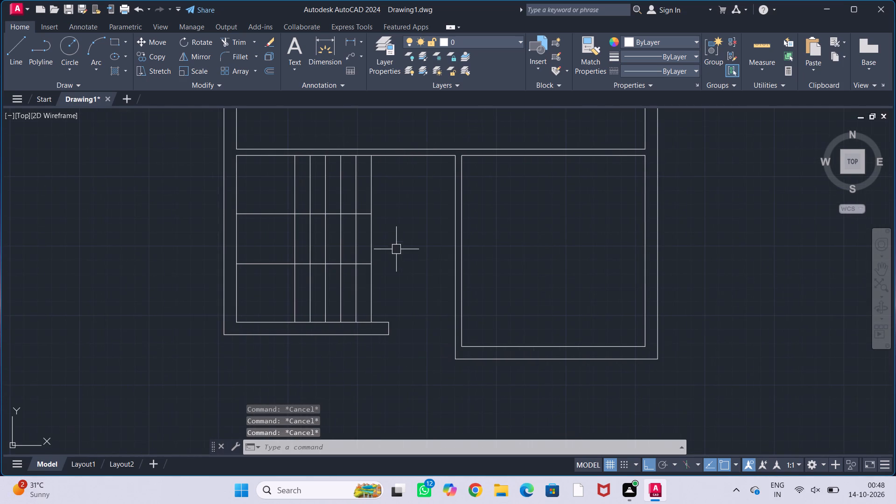
pyautogui.moveTo(405, 234); pyautogui.dragTo(392, 253, button='middle')
pyautogui.press('l')
pyautogui.press('Return')
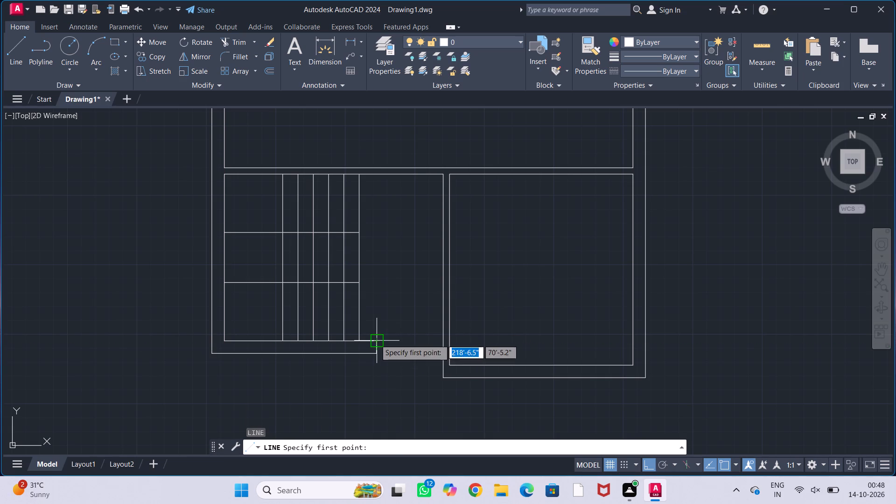
pyautogui.click(375, 339)
pyautogui.click(380, 154)
pyautogui.press('Escape')
pyautogui.press('Escape')
pyautogui.press('Escape')
pyautogui.press('Escape')
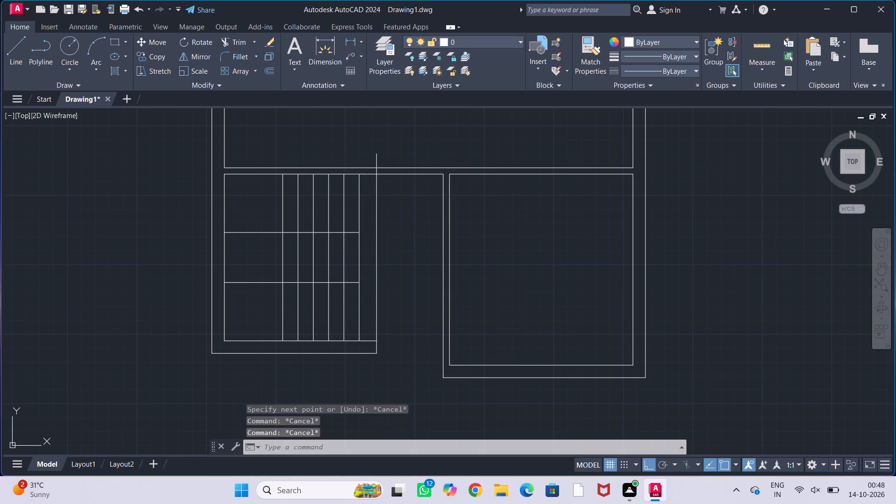
# Trim the upper wall's stair-side line between the vertical line and the partition, and the vertical line below that wall.
pyautogui.write('tr')
pyautogui.press('Return')
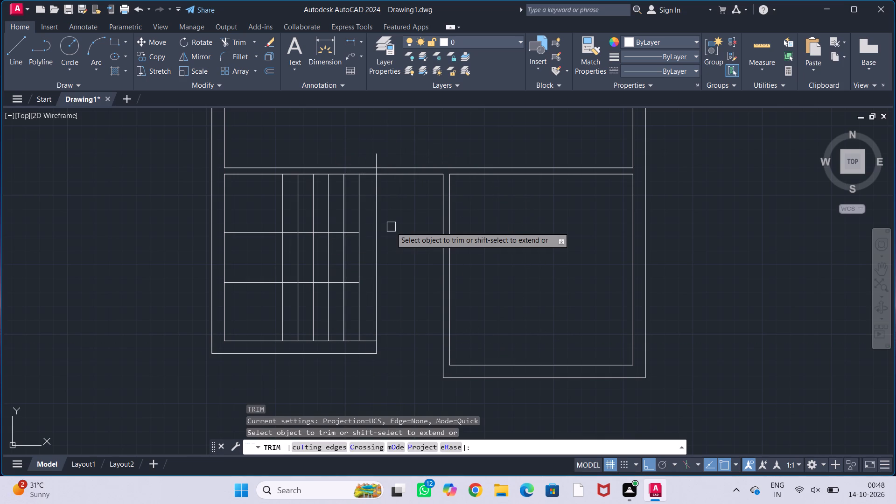
pyautogui.click(402, 174)
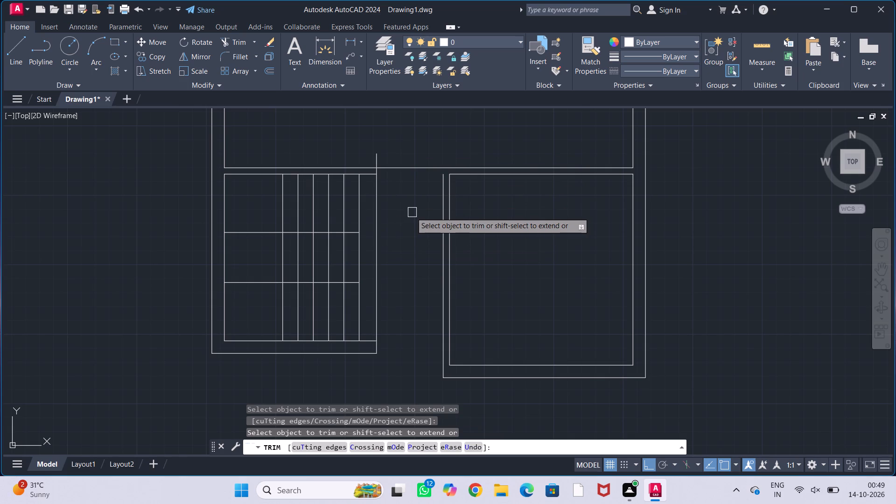
pyautogui.click(379, 251)
pyautogui.press('Escape')
pyautogui.press('Escape')
pyautogui.press('Escape')
pyautogui.press('Escape')
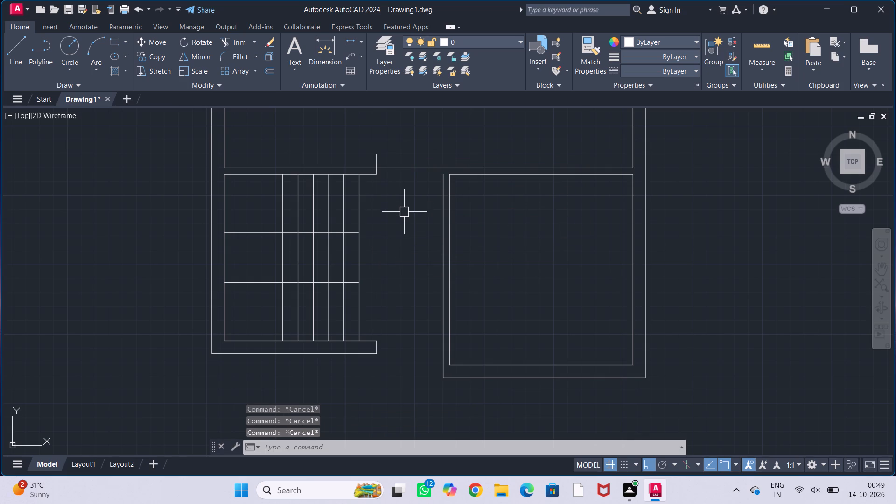
# Stretch the upper end of the partition's stair-side line up to the far line of the upper wall.
pyautogui.middleClick(404, 212)
pyautogui.moveTo(395, 220); pyautogui.dragTo(337, 284, button='middle')
pyautogui.scroll(2, 370, 211)
pyautogui.click(408, 332)
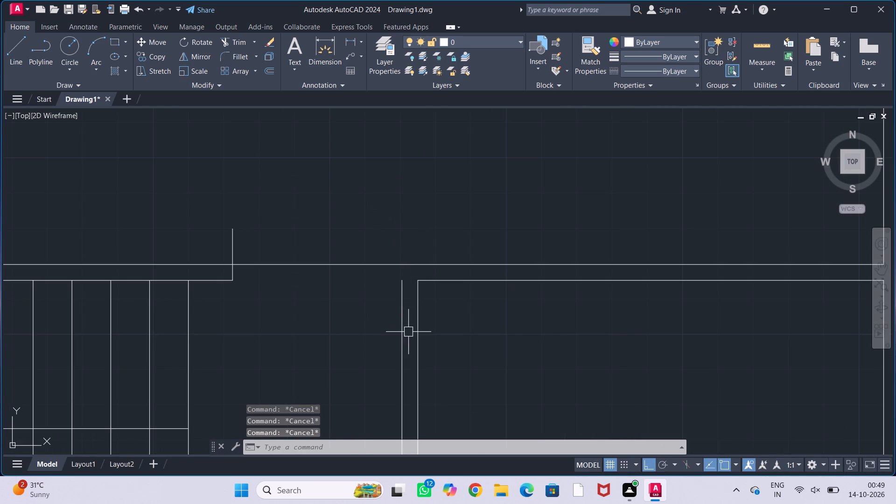
pyautogui.click(401, 341)
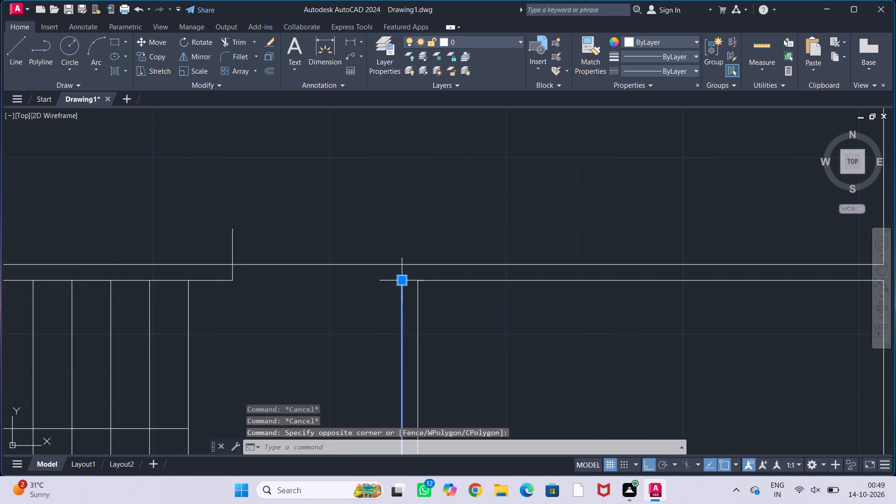
pyautogui.click(407, 283)
pyautogui.click(406, 265)
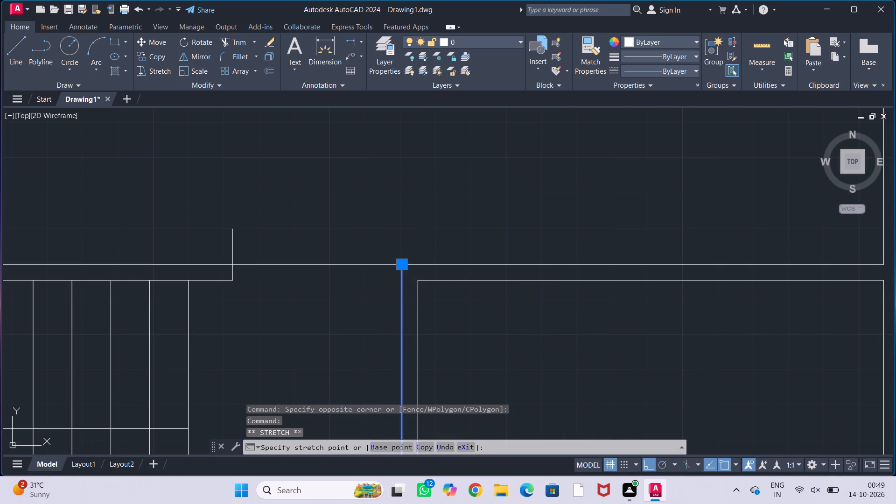
pyautogui.press('Escape')
pyautogui.press('Escape')
pyautogui.press('Escape')
pyautogui.press('Escape')
pyautogui.press('Escape')
pyautogui.press('Escape')
pyautogui.press('Escape')
pyautogui.press('Escape')
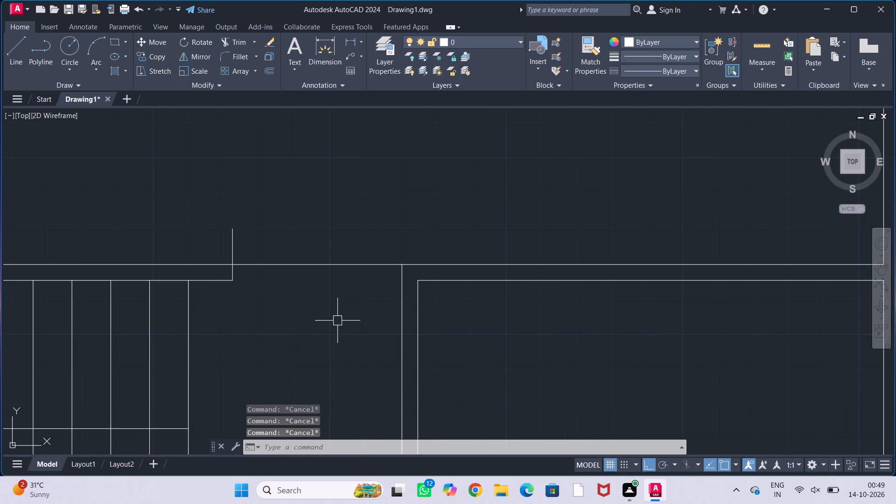
# Trim the remaining upper wall line across the opening and the vertical line's overhang above the wall end.
pyautogui.moveTo(337, 321); pyautogui.dragTo(431, 282, button='middle')
pyautogui.write('tr')
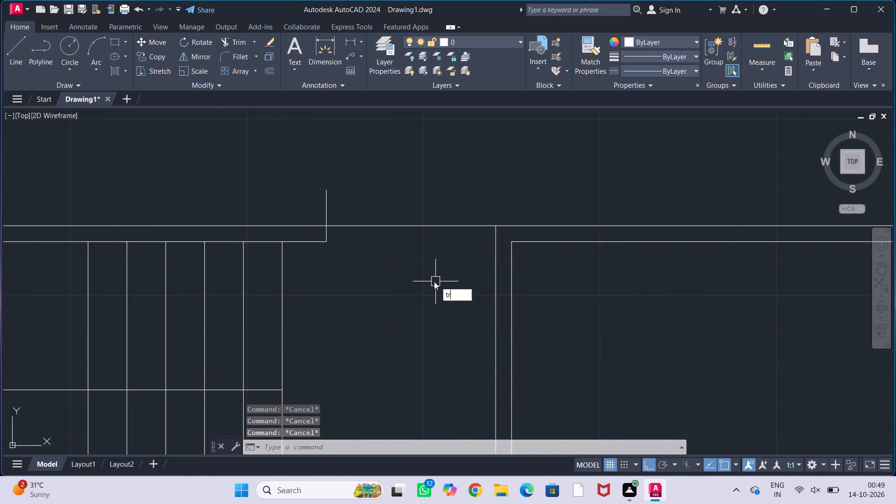
pyautogui.press('Return')
pyautogui.click(417, 224)
pyautogui.scroll(-2, 427, 252)
pyautogui.moveTo(413, 263); pyautogui.dragTo(416, 250, button='middle')
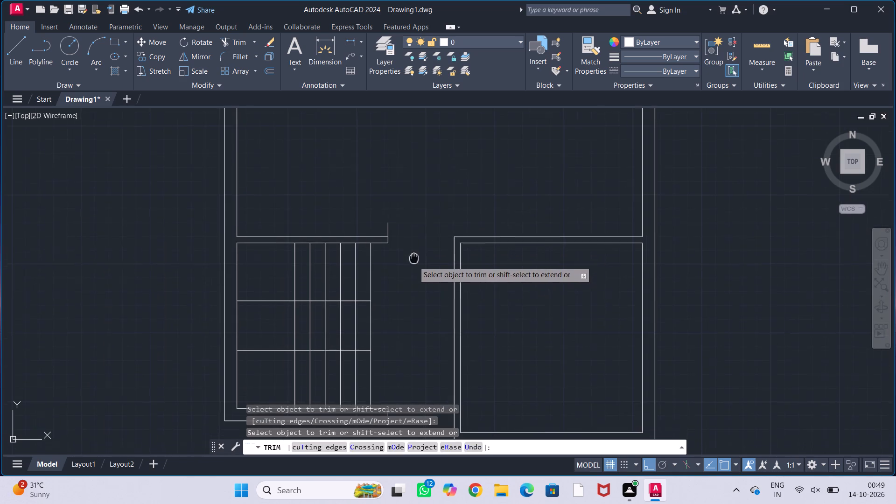
pyautogui.moveTo(416, 250); pyautogui.dragTo(419, 246, button='middle')
pyautogui.scroll(1, 384, 201)
pyautogui.click(397, 228)
pyautogui.press('Escape')
pyautogui.press('Escape')
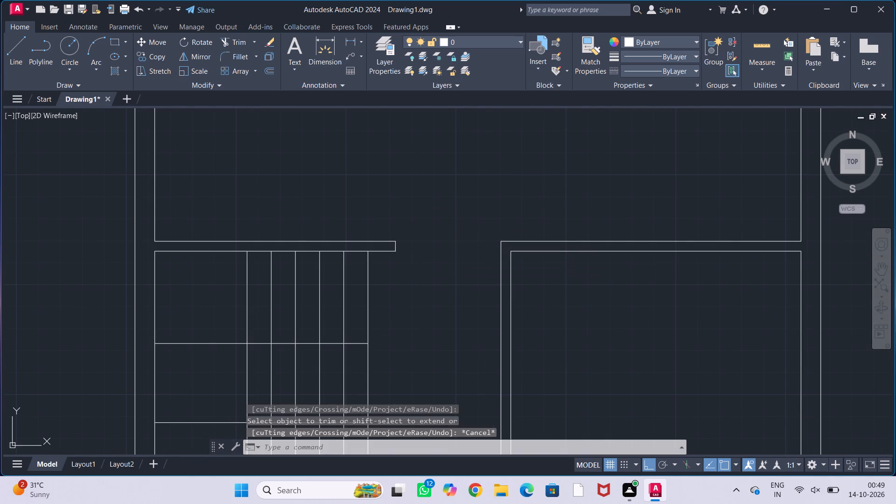
pyautogui.press('Escape')
pyautogui.press('Escape')
pyautogui.press('Escape')
# Offset the upper horizontal stair line downward three times in succession at 11" spacing.
pyautogui.scroll(-2, 433, 242)
pyautogui.moveTo(437, 272); pyautogui.dragTo(438, 238, button='middle')
pyautogui.scroll(1, 425, 260)
pyautogui.moveTo(425, 263); pyautogui.dragTo(427, 262, button='middle')
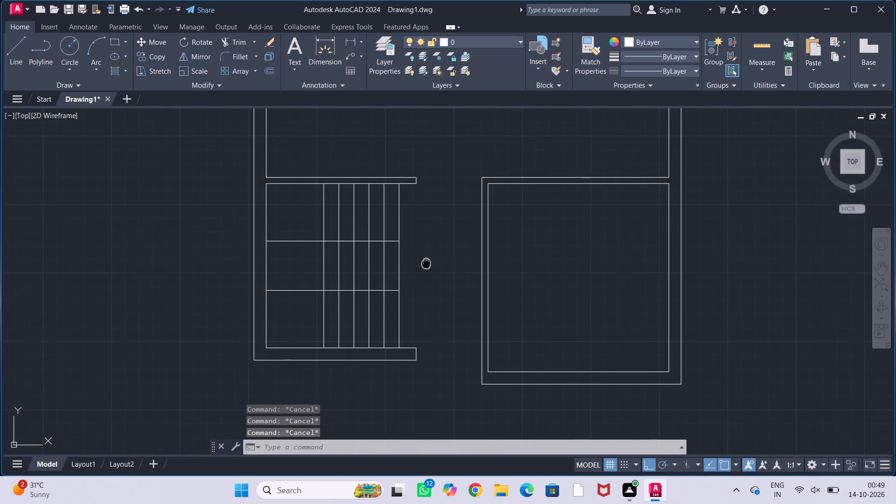
pyautogui.moveTo(427, 262); pyautogui.dragTo(445, 245, button='middle')
pyautogui.write('off')
pyautogui.press('Return')
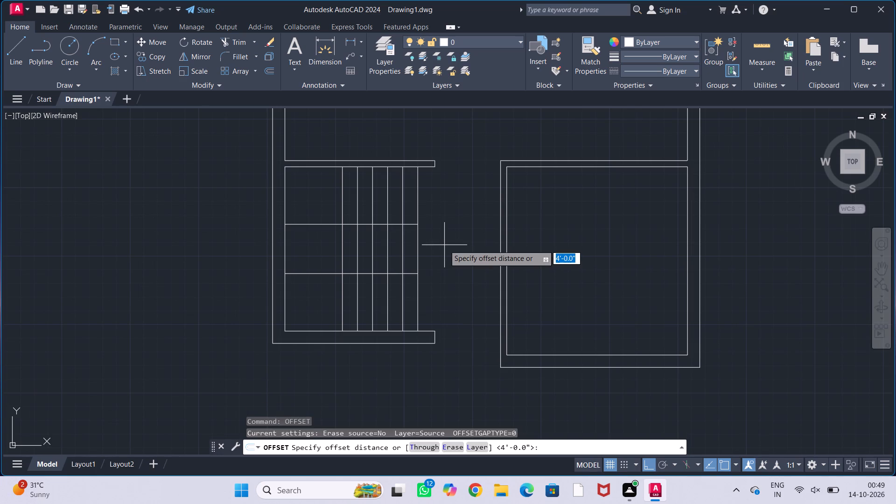
pyautogui.write('11"')
pyautogui.press('Return')
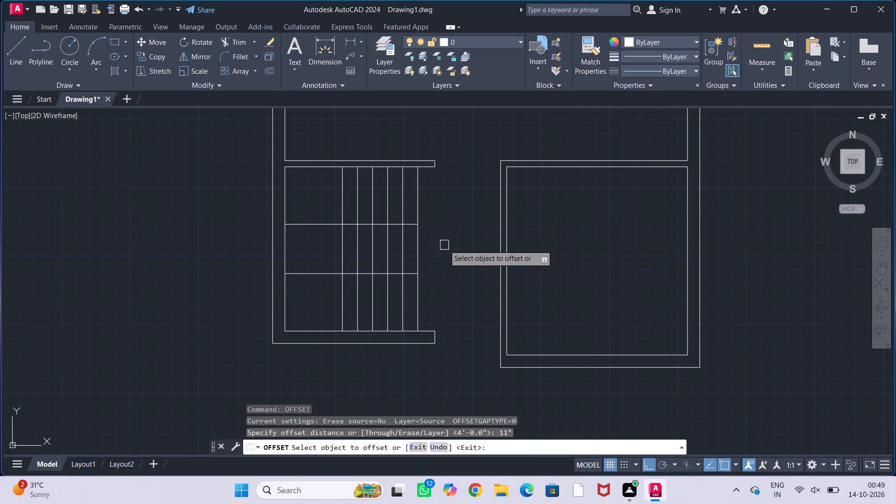
pyautogui.click(320, 226)
pyautogui.click(316, 247)
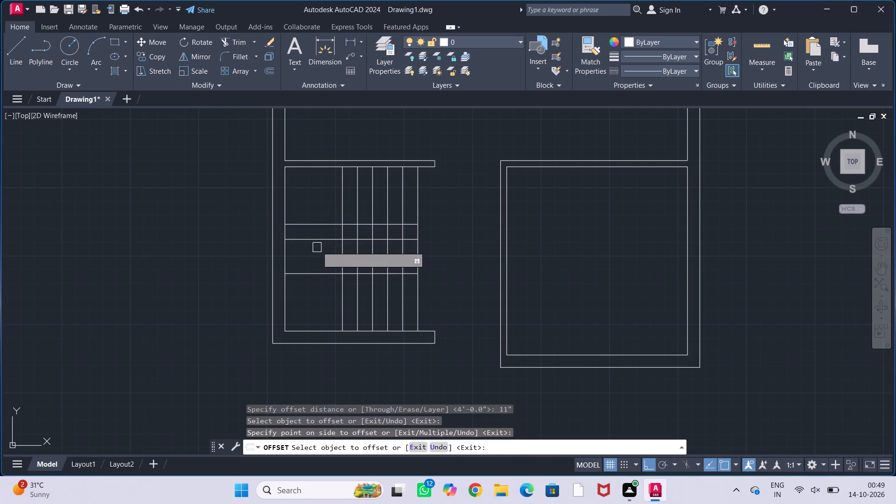
pyautogui.click(317, 241)
pyautogui.click(319, 256)
pyautogui.click(319, 254)
pyautogui.click(317, 278)
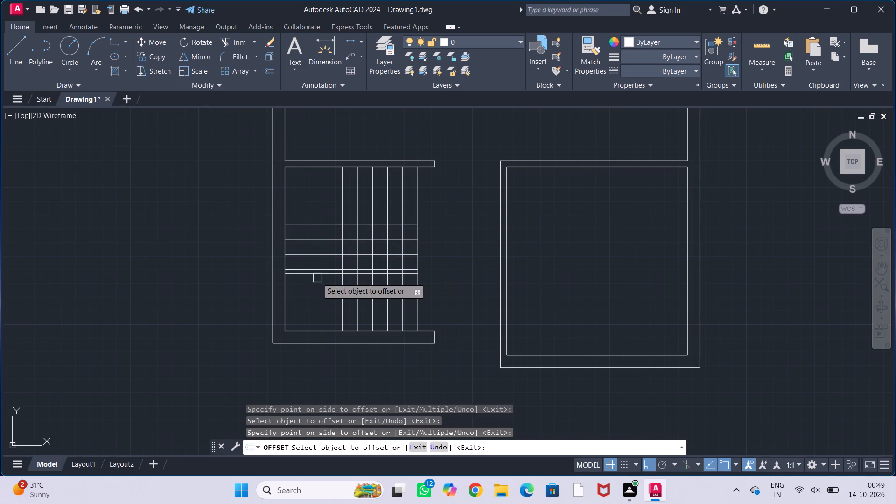
pyautogui.press('Escape')
pyautogui.press('Escape')
pyautogui.press('Escape')
pyautogui.press('Escape')
pyautogui.press('Escape')
# Move the original lower horizontal stair line slightly up toward the third offset line.
pyautogui.scroll(2, 315, 276)
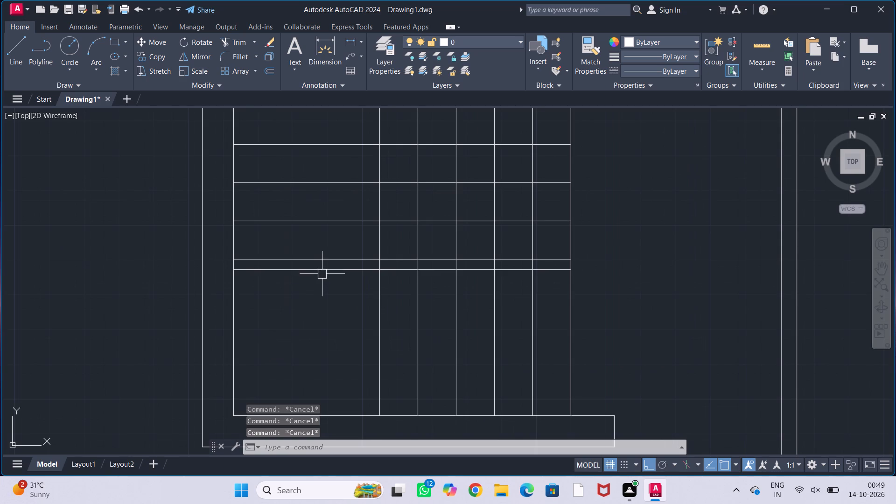
pyautogui.scroll(-1, 336, 301)
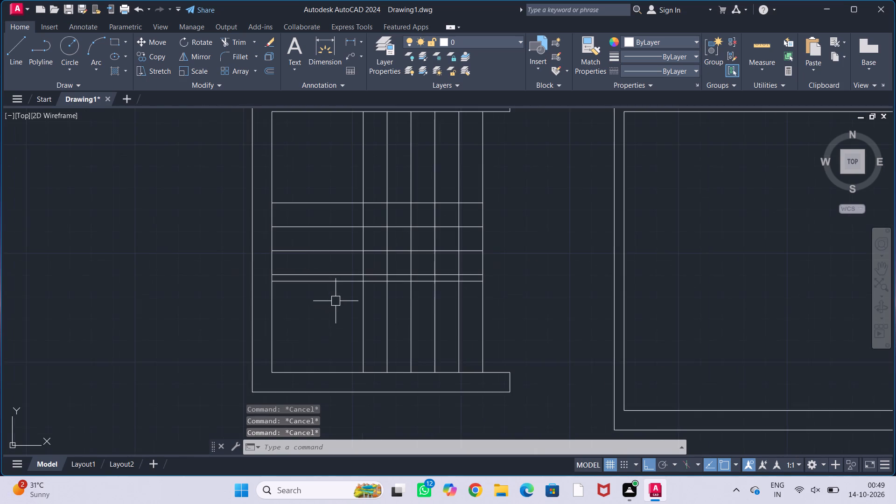
pyautogui.scroll(-1, 336, 301)
pyautogui.moveTo(333, 304); pyautogui.dragTo(311, 308, button='middle')
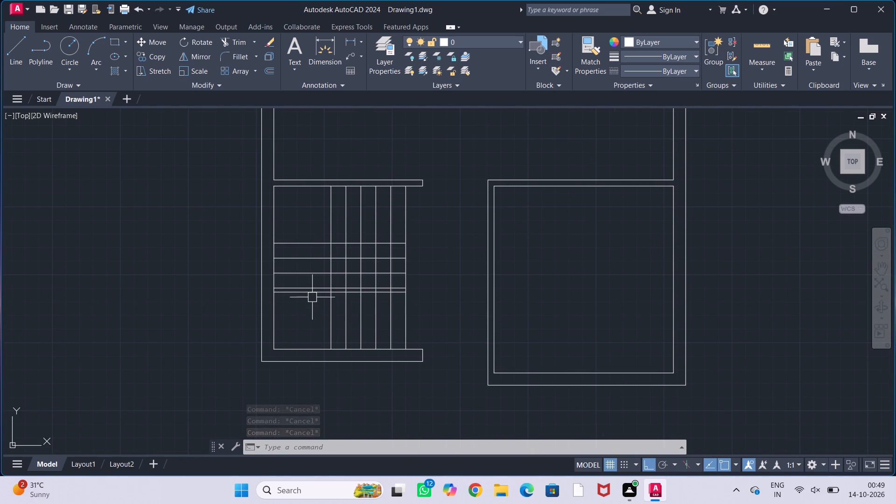
pyautogui.scroll(2, 312, 291)
pyautogui.click(320, 294)
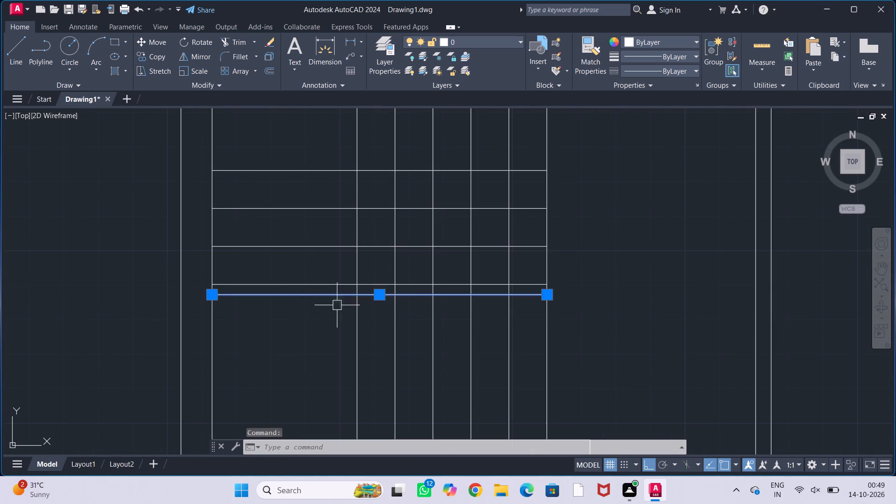
pyautogui.scroll(2, 400, 304)
pyautogui.click(347, 285)
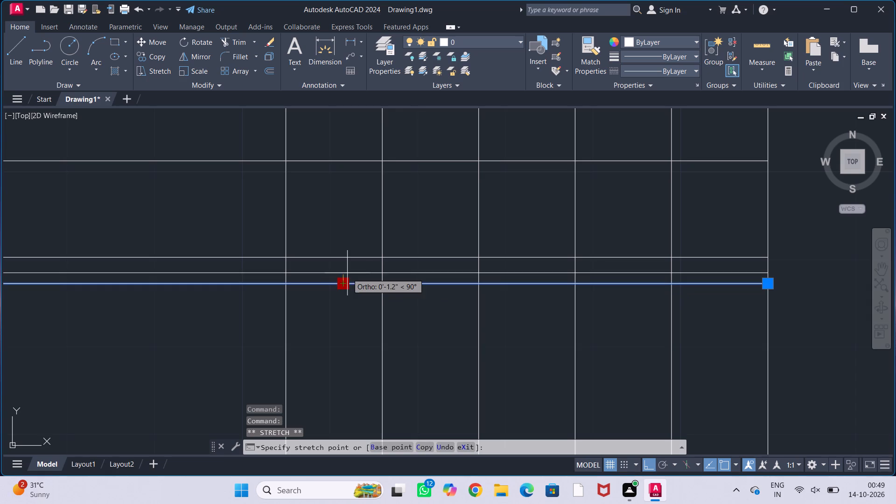
pyautogui.click(346, 269)
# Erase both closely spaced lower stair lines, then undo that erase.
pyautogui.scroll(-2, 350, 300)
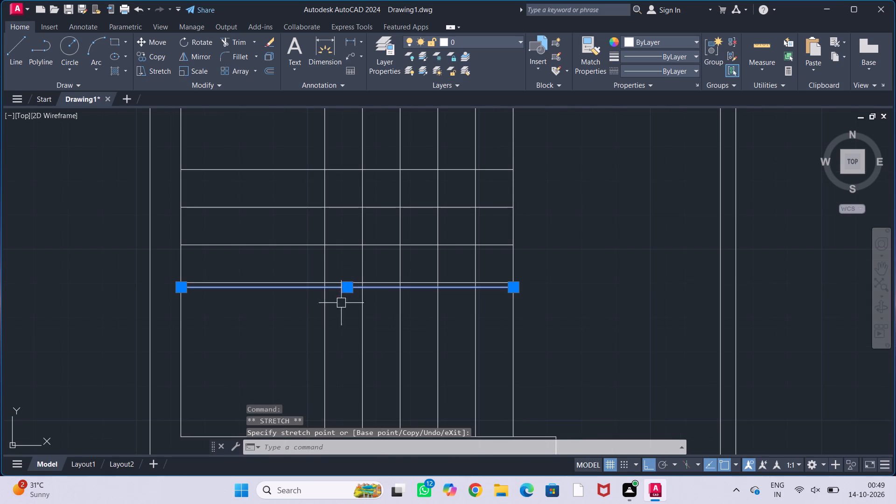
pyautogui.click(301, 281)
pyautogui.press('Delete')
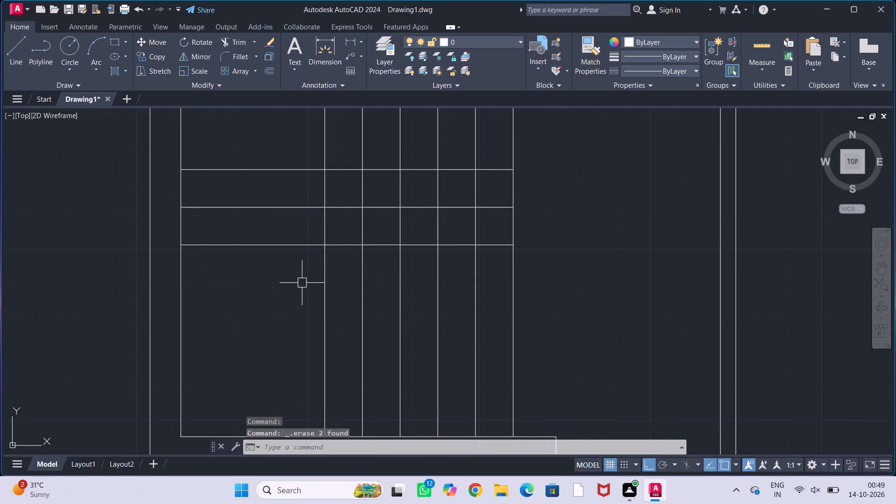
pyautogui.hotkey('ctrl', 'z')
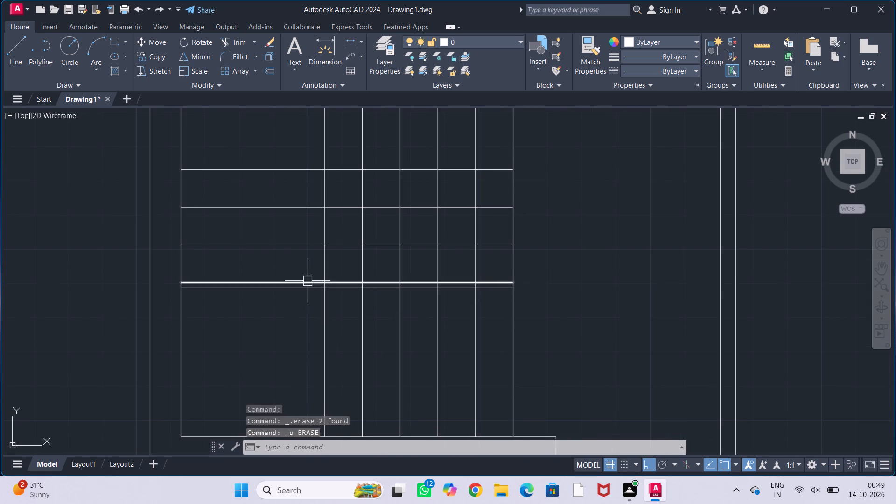
# Erase only the third offset line, just above the original lower horizontal stair line.
pyautogui.click(308, 280)
pyautogui.press('Delete')
# Trim the four inner vertical tread lines between the upper and lower horizontal stair lines, keeping the first and last tread lines.
pyautogui.scroll(-2, 308, 280)
pyautogui.moveTo(310, 283); pyautogui.dragTo(315, 316, button='middle')
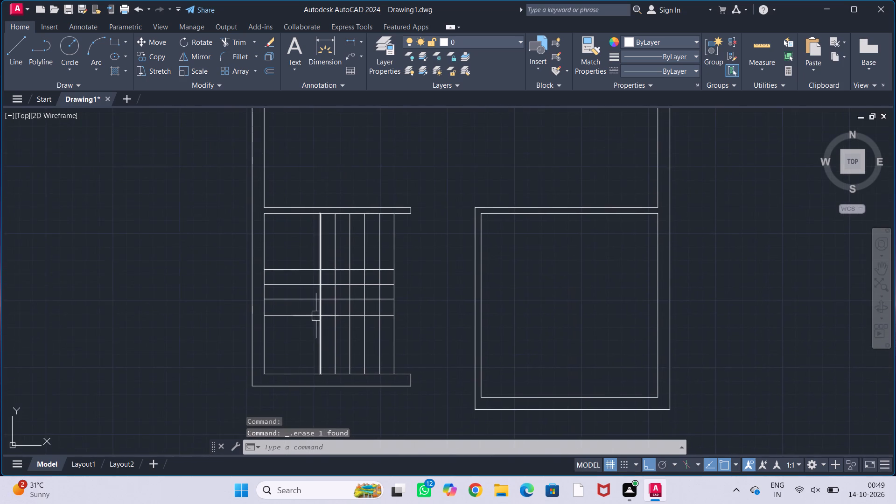
pyautogui.scroll(1, 315, 319)
pyautogui.moveTo(315, 325); pyautogui.dragTo(310, 298, button='middle')
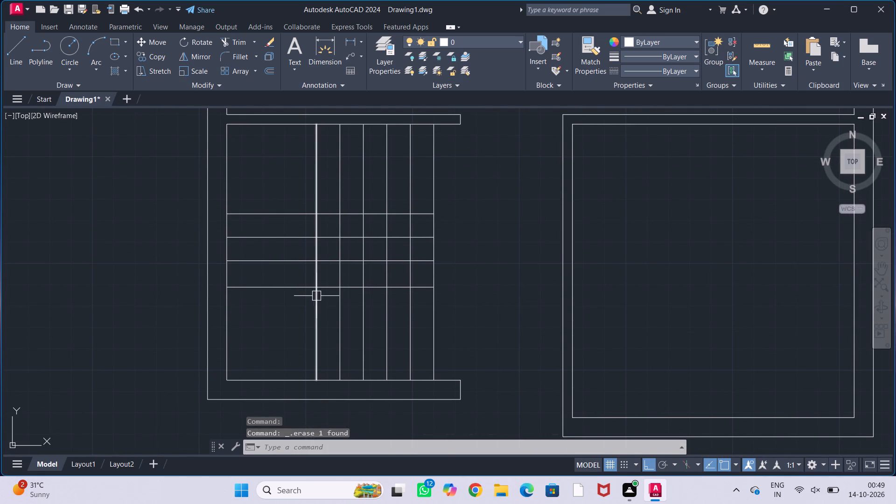
pyautogui.moveTo(320, 293); pyautogui.dragTo(318, 285, button='middle')
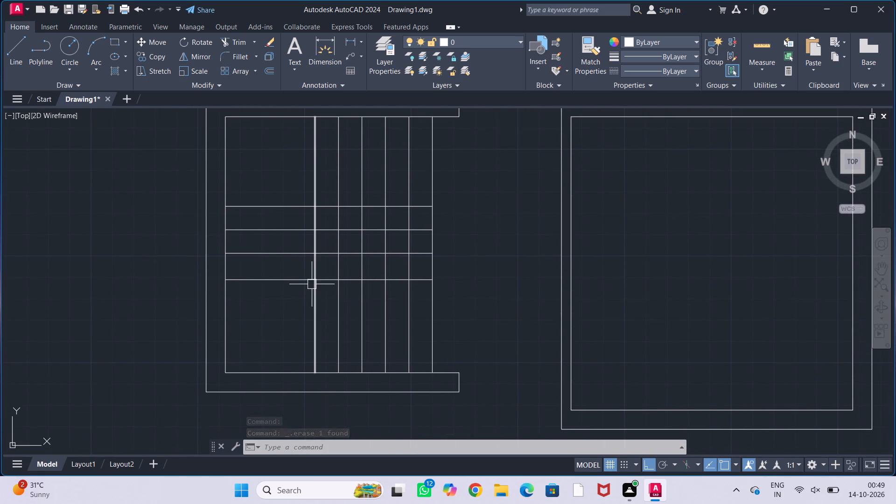
pyautogui.write('tr')
pyautogui.press('Return')
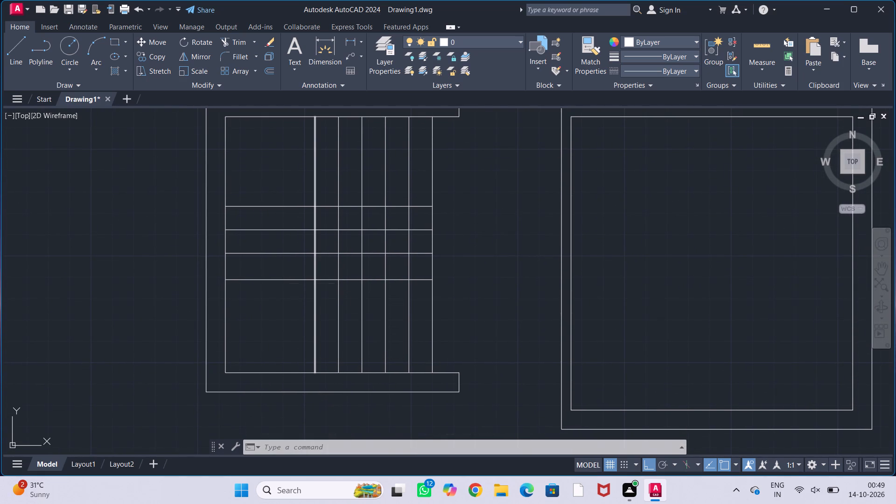
pyautogui.scroll(2, 353, 235)
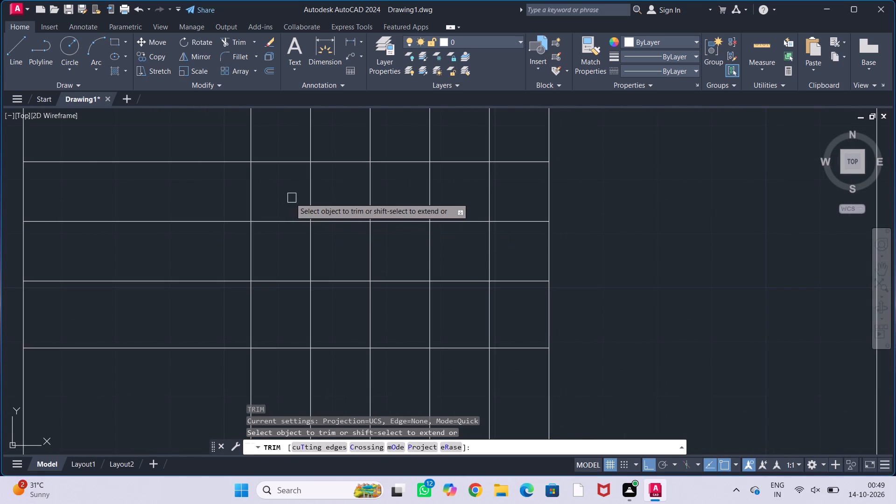
pyautogui.moveTo(287, 198); pyautogui.dragTo(495, 210)
pyautogui.moveTo(511, 255); pyautogui.dragTo(317, 250)
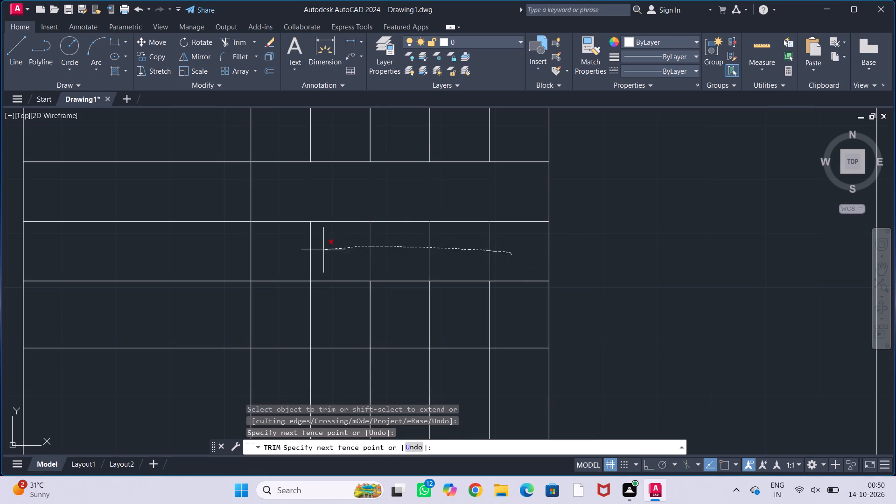
pyautogui.moveTo(317, 250); pyautogui.dragTo(299, 253)
pyautogui.moveTo(282, 304); pyautogui.dragTo(514, 325)
# Trim the two intermediate horizontal stair lines between the first and last vertical tread lines to clear the stairwell.
pyautogui.moveTo(358, 196); pyautogui.dragTo(365, 239)
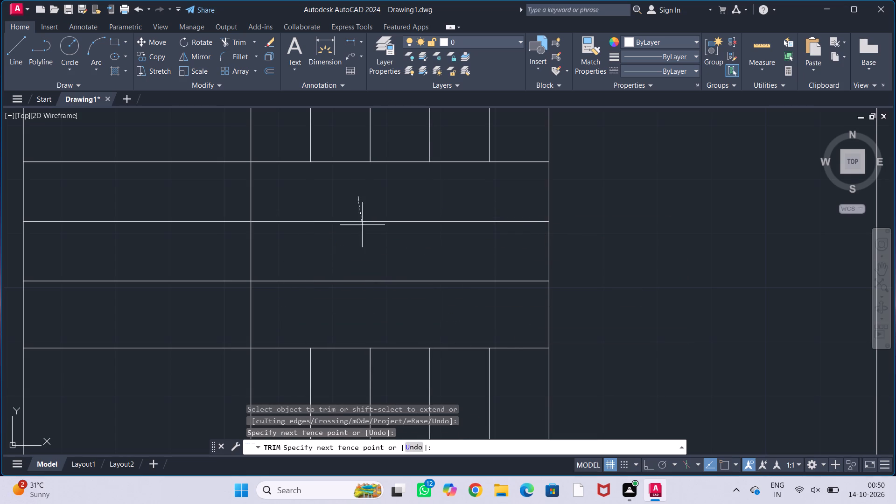
pyautogui.moveTo(365, 239); pyautogui.dragTo(375, 324)
pyautogui.scroll(-2, 399, 272)
pyautogui.moveTo(406, 275); pyautogui.dragTo(375, 251, button='middle')
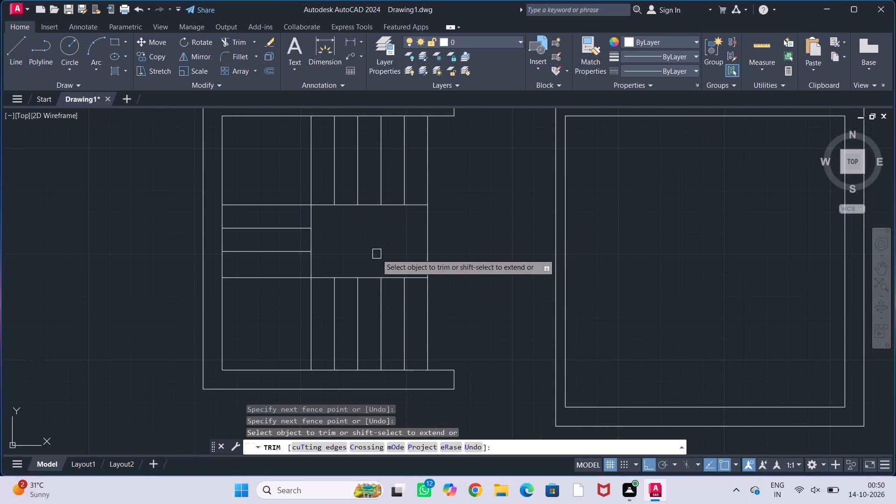
pyautogui.press('Escape')
pyautogui.press('Escape')
pyautogui.press('Escape')
pyautogui.press('Escape')
pyautogui.press('Escape')
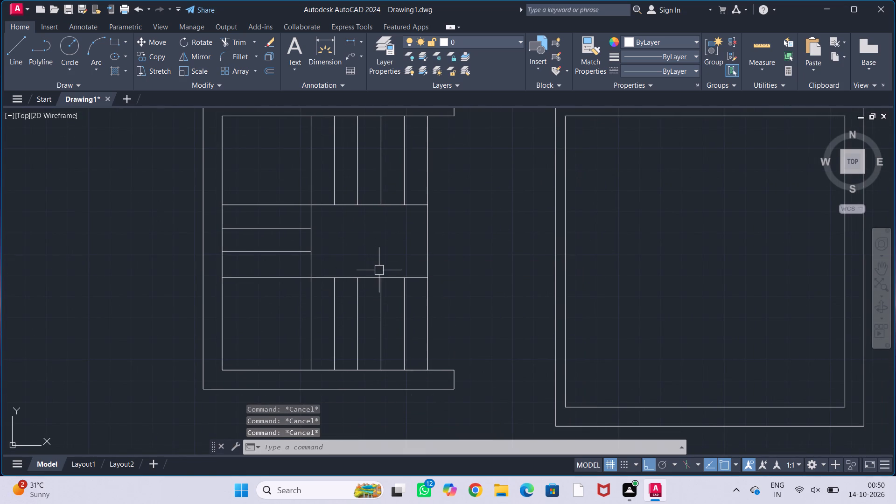
# Draw a diagonal line across the stairwell rectangle from its upper-left corner to its lower-right corner.
pyautogui.press('l')
pyautogui.press('Return')
pyautogui.scroll(1, 338, 218)
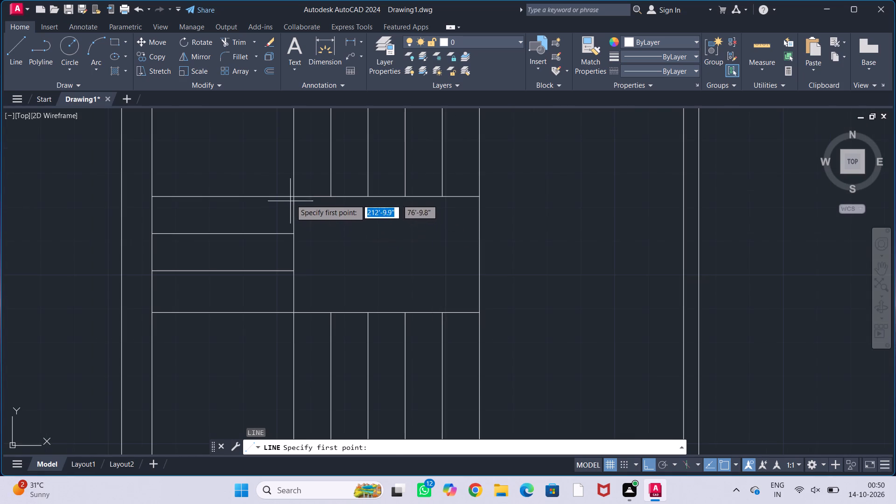
pyautogui.click(293, 197)
pyautogui.click(480, 315)
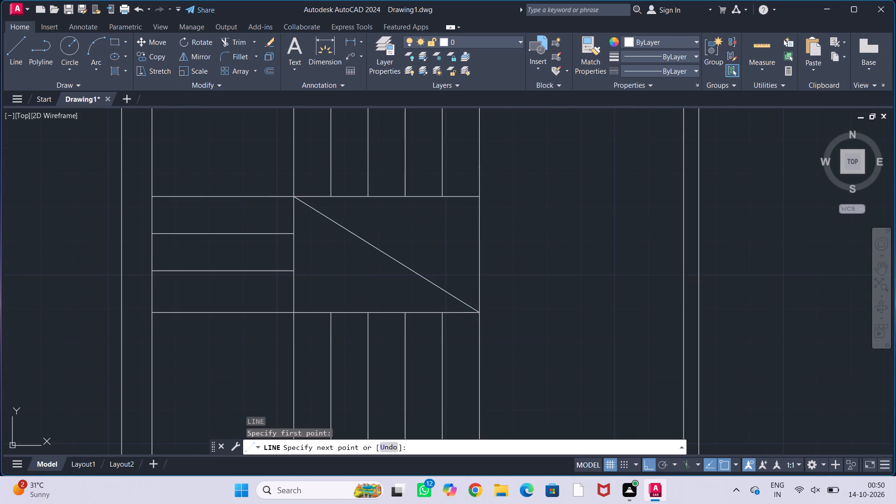
pyautogui.press('Escape')
pyautogui.press('Escape')
pyautogui.press('Escape')
pyautogui.press('Escape')
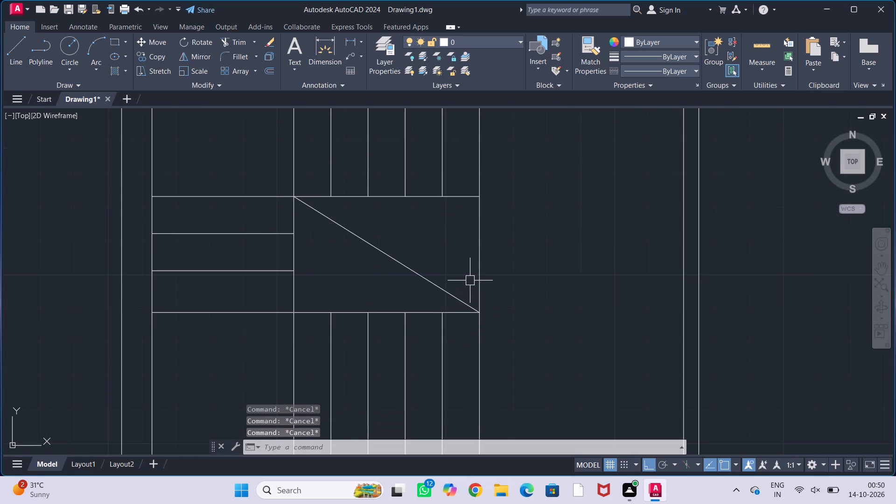
# Draw the second diagonal across the stairwell rectangle, from its upper-right corner to its lower-left corner.
pyautogui.press('l')
pyautogui.press('Return')
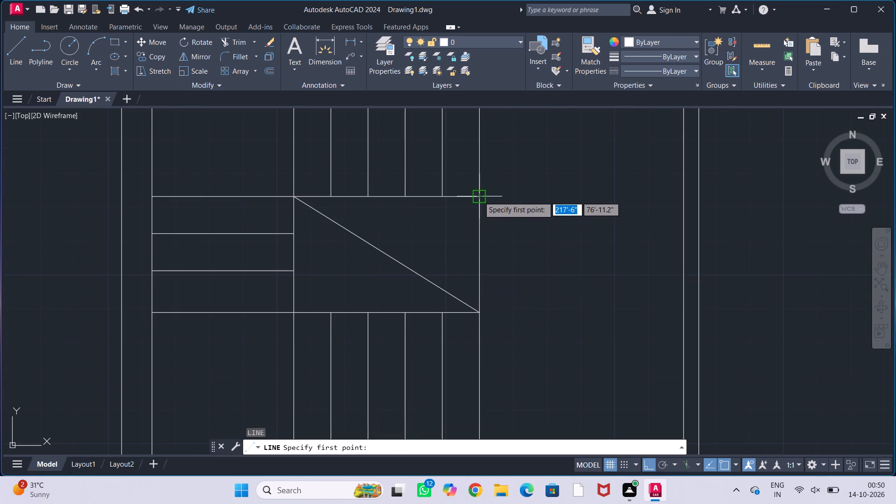
pyautogui.click(479, 196)
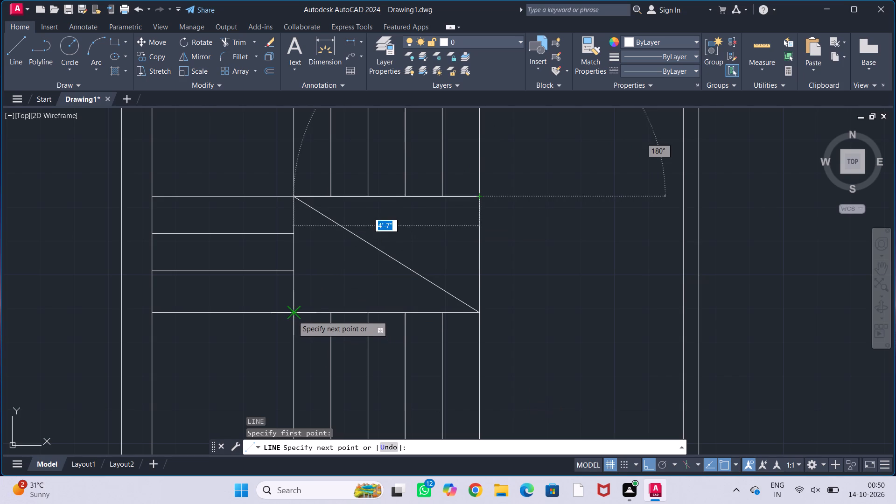
pyautogui.click(293, 315)
pyautogui.press('Escape')
pyautogui.press('Escape')
pyautogui.press('Escape')
pyautogui.press('Escape')
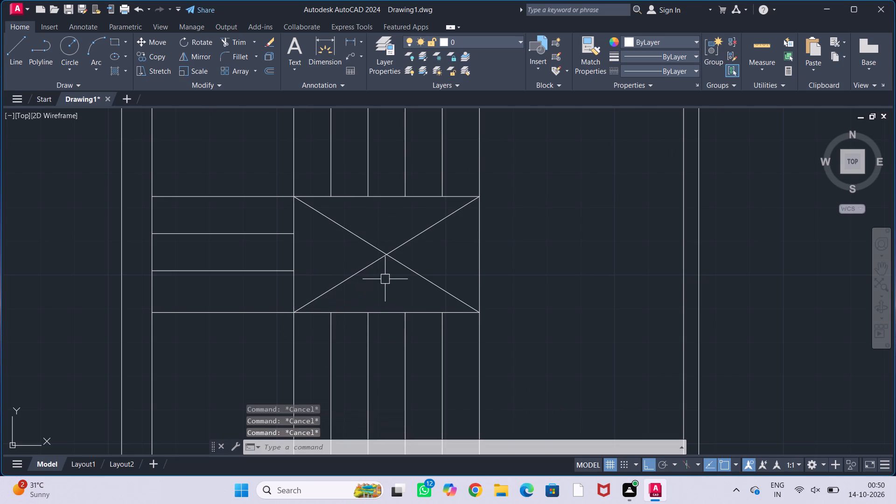
# Draw a rectangle about 4' by 1'-5.5" from the lower stair wall's outer end corner to the lower-right room's outer bottom-left corner.
pyautogui.scroll(-1, 386, 277)
pyautogui.moveTo(389, 275); pyautogui.dragTo(430, 261, button='middle')
pyautogui.moveTo(434, 262); pyautogui.dragTo(425, 267, button='middle')
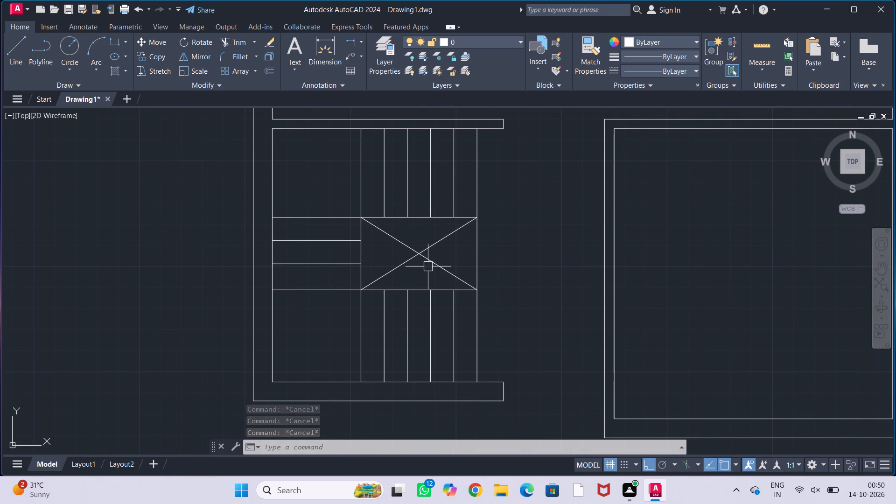
pyautogui.scroll(-1, 436, 259)
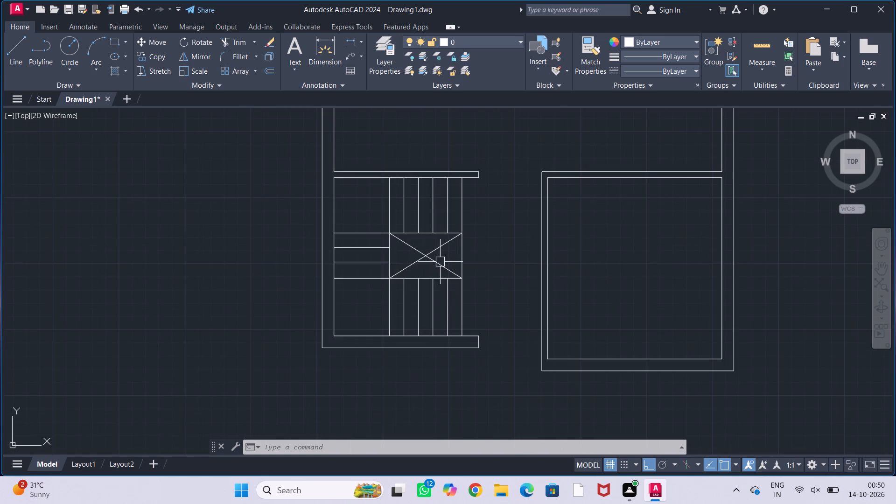
pyautogui.moveTo(499, 276); pyautogui.dragTo(468, 262, button='middle')
pyautogui.moveTo(481, 284); pyautogui.dragTo(468, 273, button='middle')
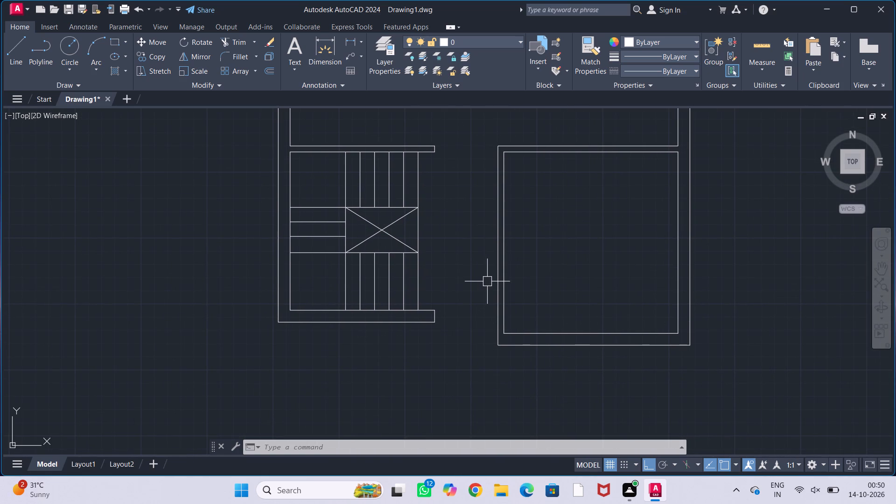
pyautogui.moveTo(460, 292); pyautogui.dragTo(383, 294, button='middle')
pyautogui.moveTo(402, 331); pyautogui.dragTo(370, 292, button='middle')
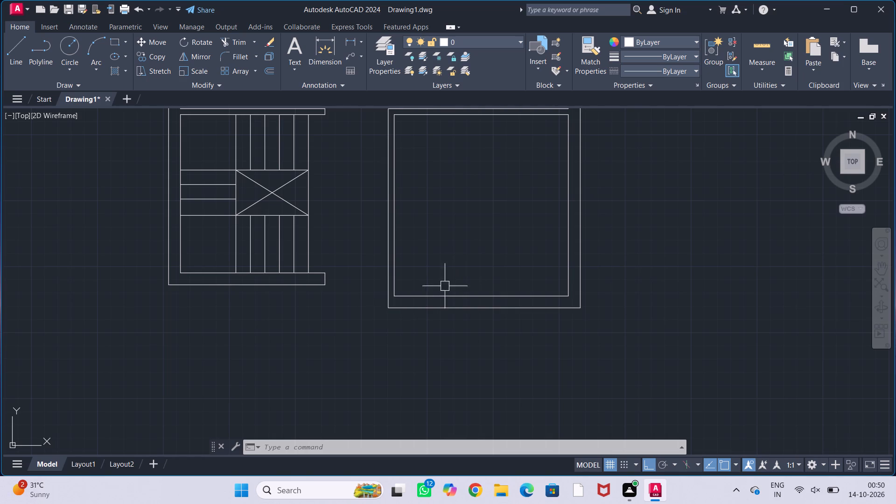
pyautogui.scroll(1, 333, 278)
pyautogui.moveTo(346, 302); pyautogui.dragTo(366, 260, button='middle')
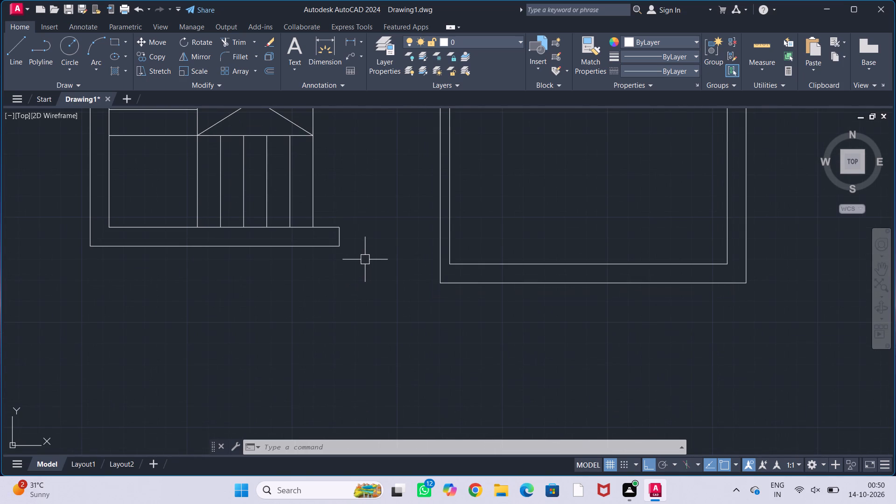
pyautogui.write('rec')
pyautogui.press('Return')
pyautogui.scroll(2, 350, 263)
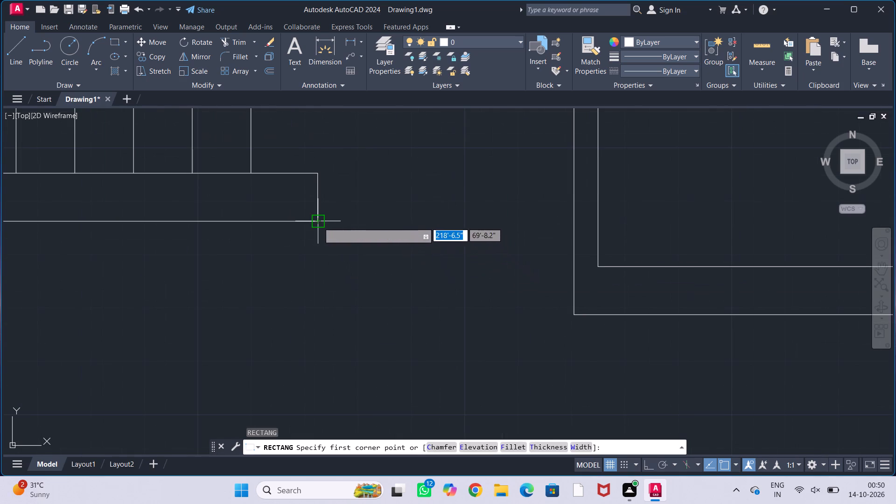
pyautogui.click(318, 222)
pyautogui.scroll(-2, 572, 312)
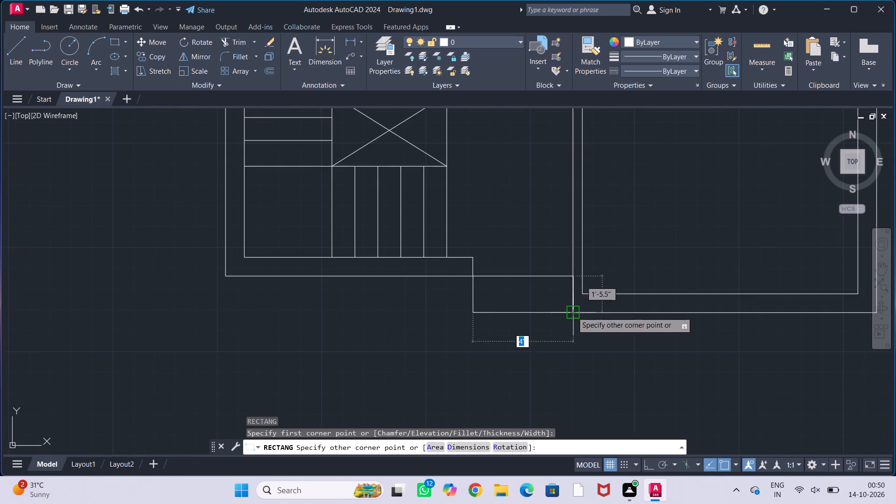
pyautogui.moveTo(572, 312); pyautogui.dragTo(527, 266, button='middle')
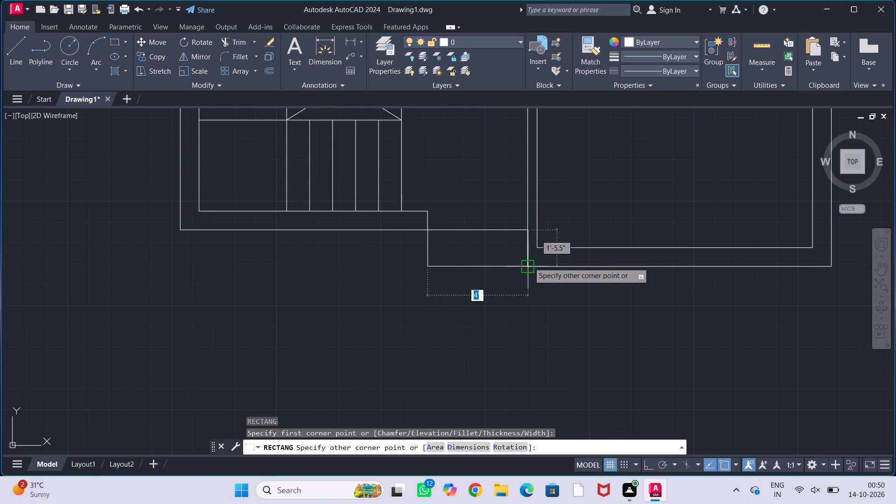
pyautogui.click(530, 266)
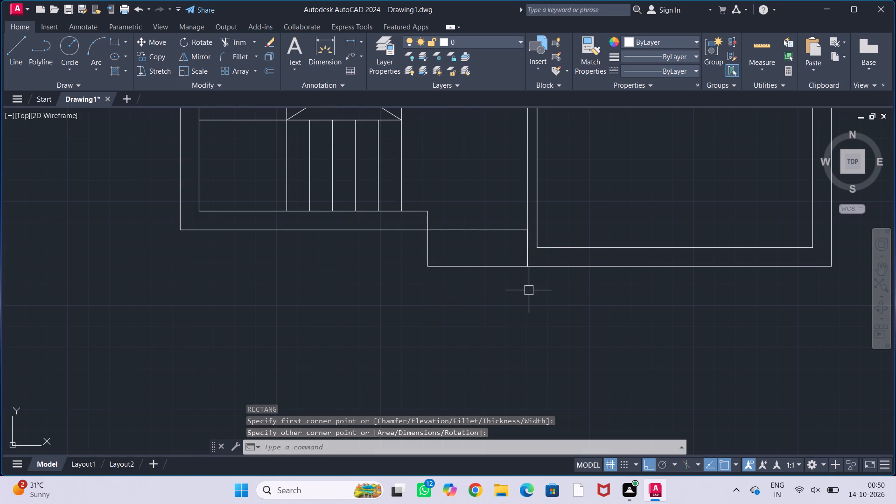
# Draw a horizontal line across the entrance rectangle, midway between the stair wall's lower edge and the rectangle's bottom edge.
pyautogui.press('l')
pyautogui.press('Return')
pyautogui.scroll(2, 478, 266)
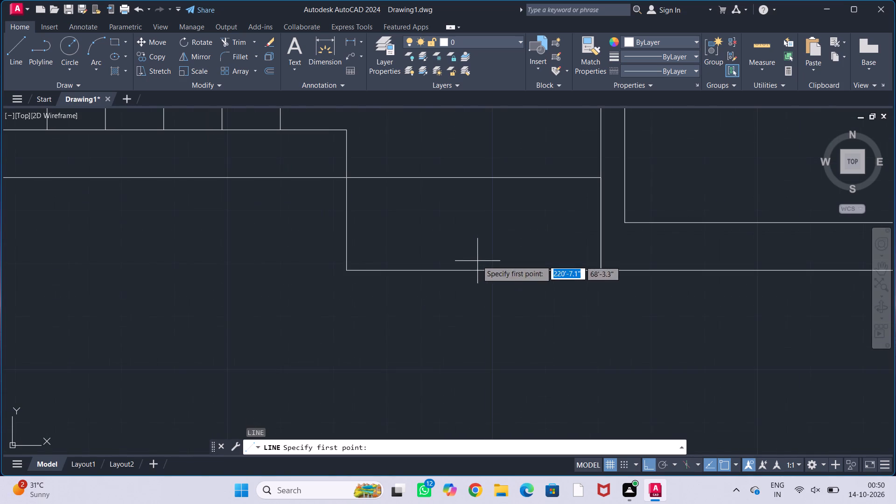
pyautogui.click(348, 226)
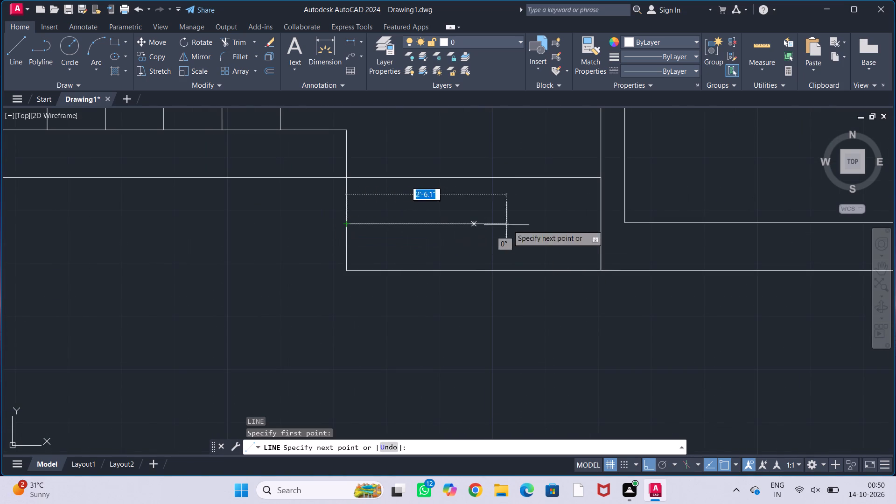
pyautogui.click(600, 220)
pyautogui.press('Escape')
pyautogui.press('Escape')
pyautogui.press('Escape')
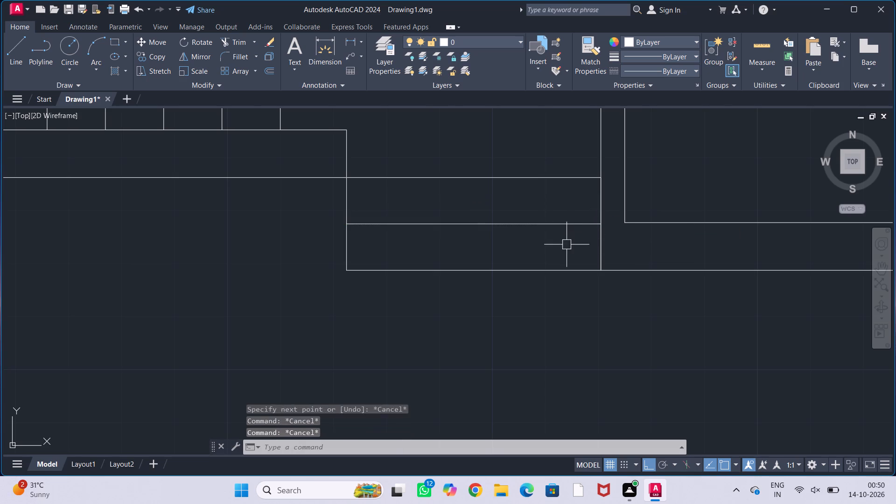
pyautogui.press('Escape')
# Draw a short vertical line across the top outer wall at the midpoint of the upper-left room's inner edge.
pyautogui.scroll(-4, 567, 241)
pyautogui.moveTo(570, 227); pyautogui.dragTo(519, 347, button='middle')
pyautogui.moveTo(562, 324); pyautogui.dragTo(548, 294, button='middle')
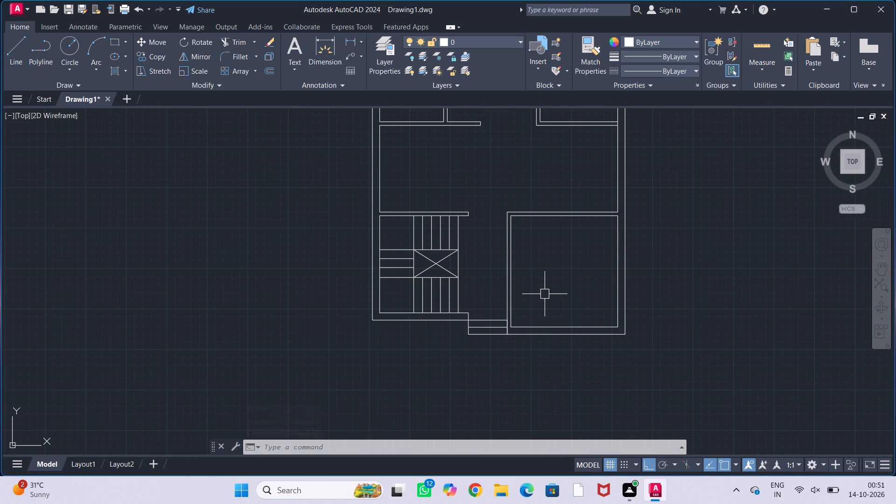
pyautogui.scroll(-1, 548, 279)
pyautogui.moveTo(547, 295); pyautogui.dragTo(535, 367, button='middle')
pyautogui.moveTo(524, 278); pyautogui.dragTo(483, 357, button='middle')
pyautogui.scroll(3, 421, 240)
pyautogui.moveTo(423, 251); pyautogui.dragTo(424, 220, button='middle')
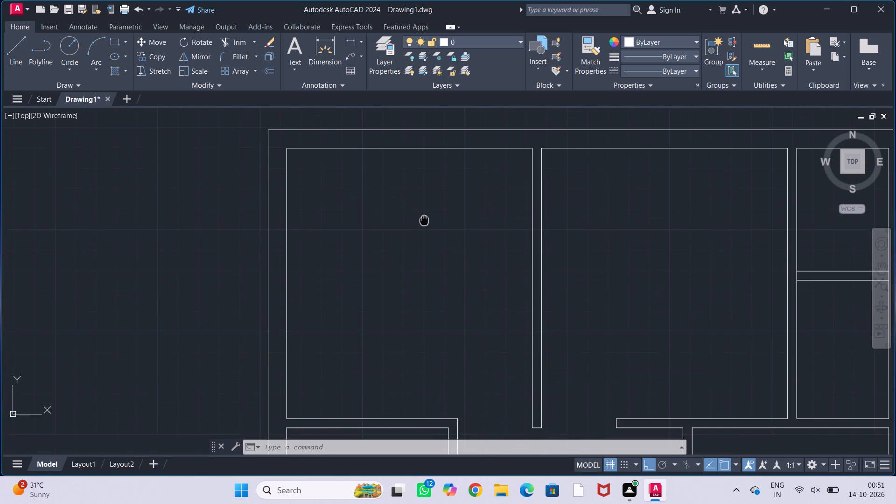
pyautogui.scroll(-1, 426, 219)
pyautogui.moveTo(427, 221); pyautogui.dragTo(389, 244, button='middle')
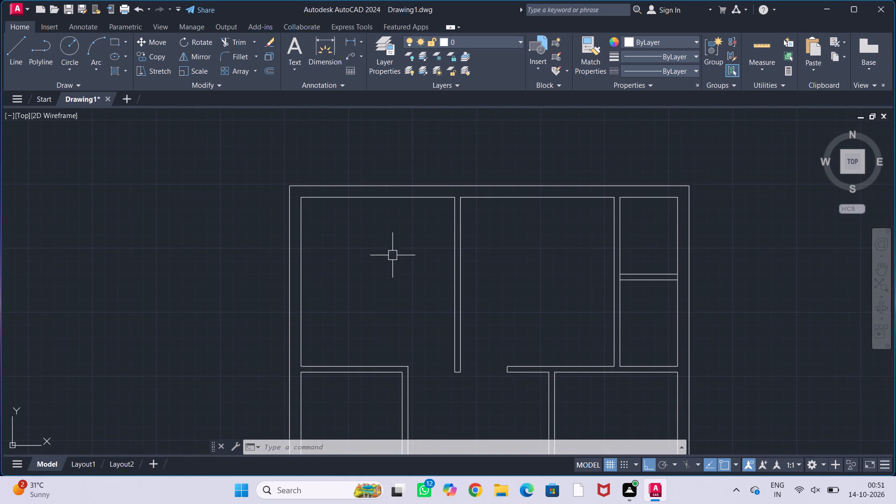
pyautogui.moveTo(377, 252); pyautogui.dragTo(385, 239, button='middle')
pyautogui.press('l')
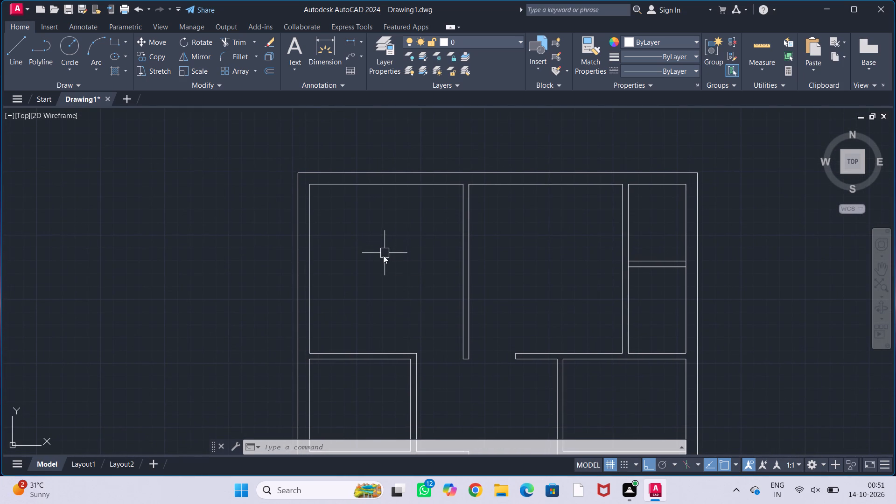
pyautogui.press('Return')
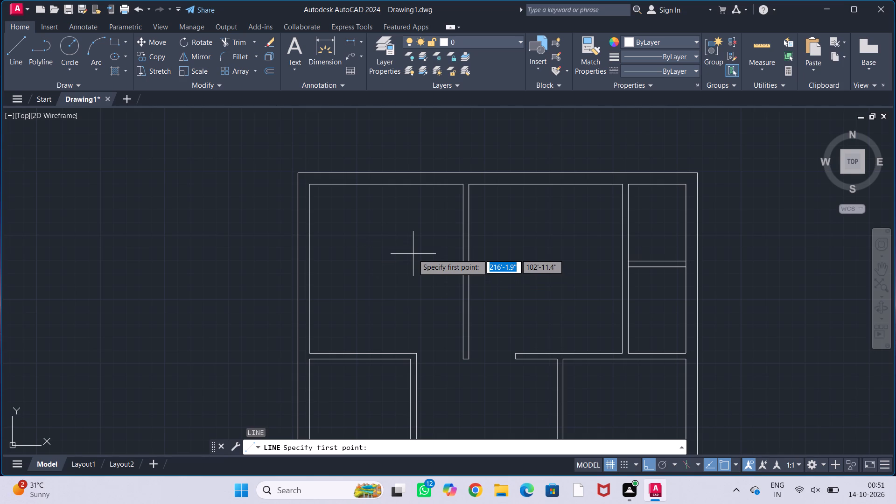
pyautogui.scroll(1, 372, 191)
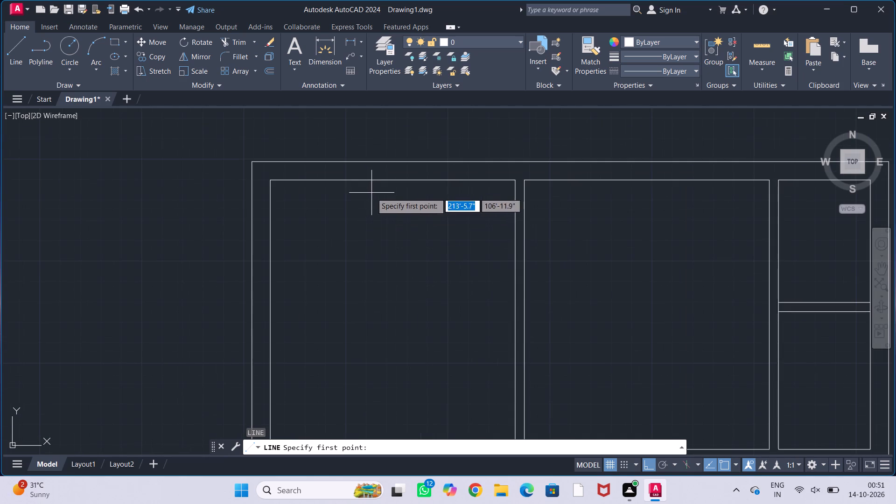
pyautogui.click(390, 182)
pyautogui.click(392, 161)
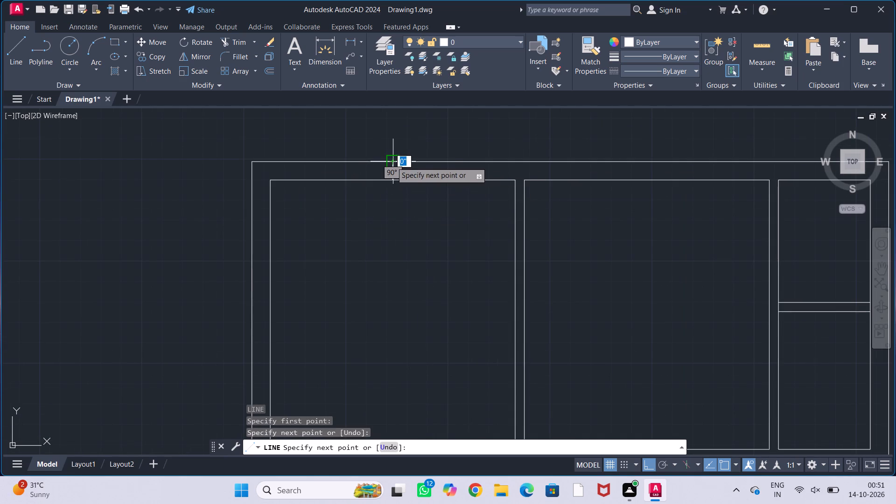
pyautogui.press('Escape')
pyautogui.press('Escape')
pyautogui.press('Escape')
pyautogui.press('Escape')
pyautogui.press('Escape')
# Offset the short vertical line in the top wall by 2' to both sides to mark the window opening.
pyautogui.scroll(1, 399, 175)
pyautogui.moveTo(407, 174); pyautogui.dragTo(406, 180, button='middle')
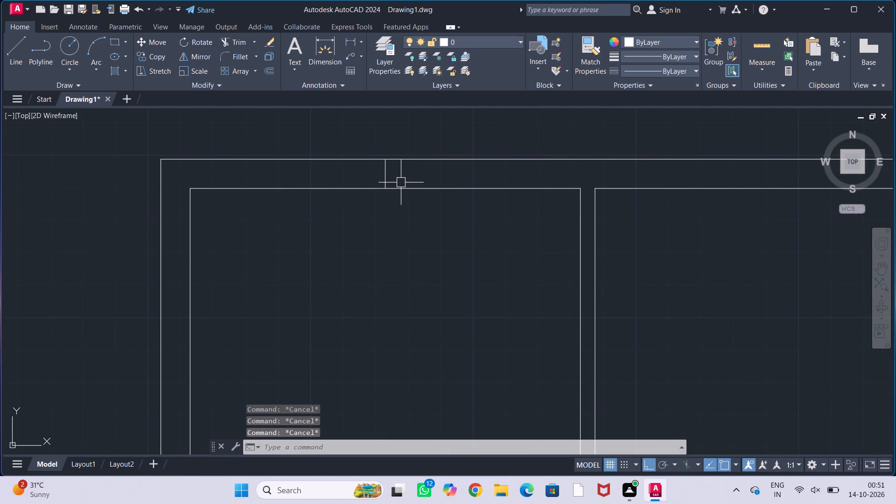
pyautogui.write('off')
pyautogui.press('Return')
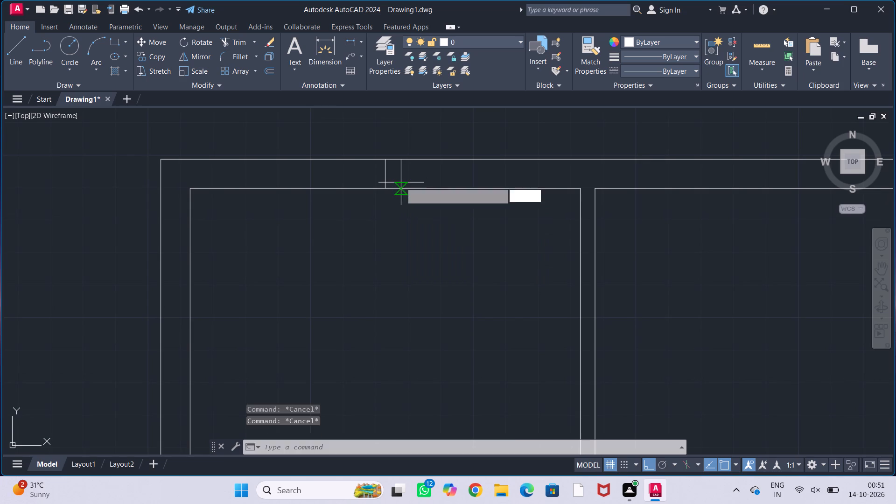
pyautogui.write("2'")
pyautogui.press('Return')
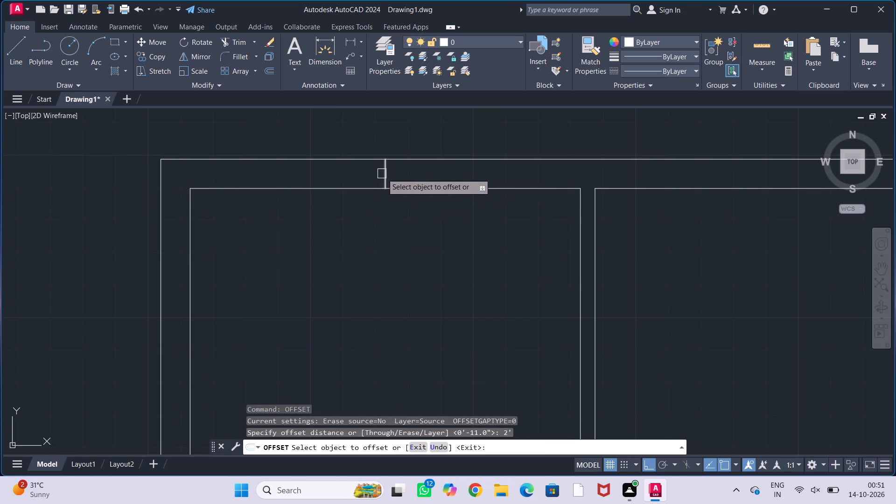
pyautogui.click(386, 174)
pyautogui.click(471, 182)
pyautogui.click(387, 179)
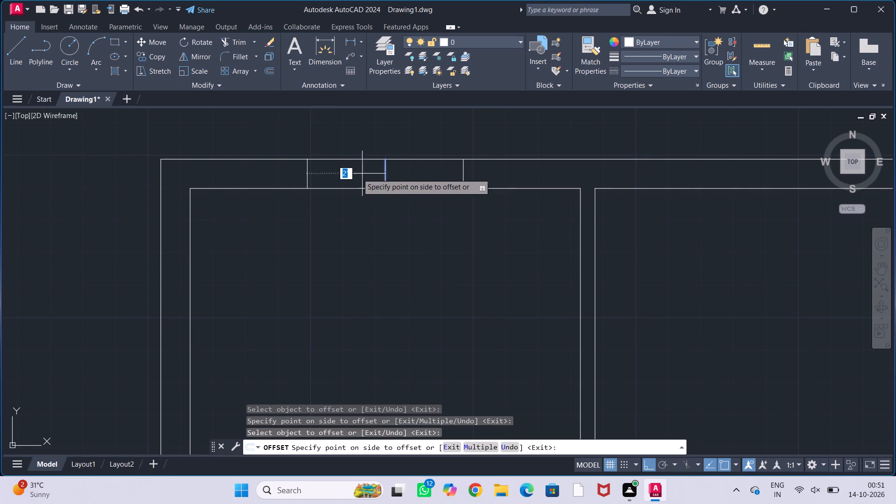
pyautogui.click(335, 174)
pyautogui.press('Escape')
pyautogui.press('Escape')
pyautogui.press('Escape')
pyautogui.press('Escape')
pyautogui.press('Escape')
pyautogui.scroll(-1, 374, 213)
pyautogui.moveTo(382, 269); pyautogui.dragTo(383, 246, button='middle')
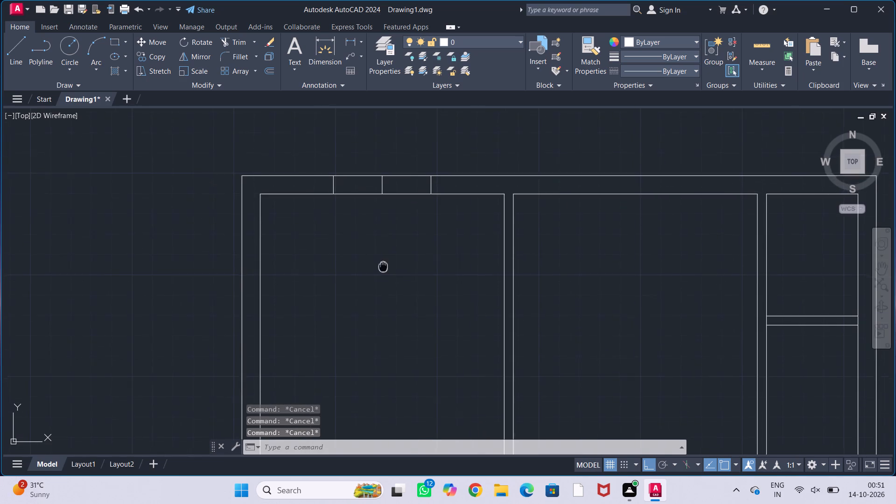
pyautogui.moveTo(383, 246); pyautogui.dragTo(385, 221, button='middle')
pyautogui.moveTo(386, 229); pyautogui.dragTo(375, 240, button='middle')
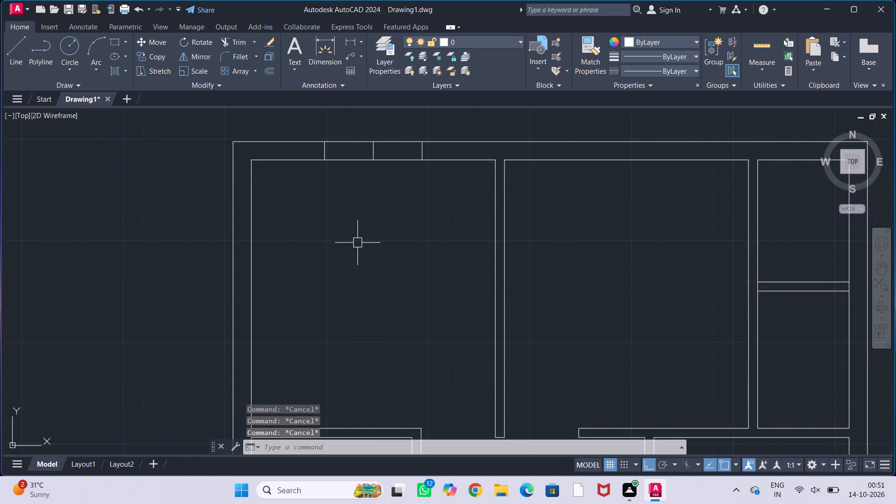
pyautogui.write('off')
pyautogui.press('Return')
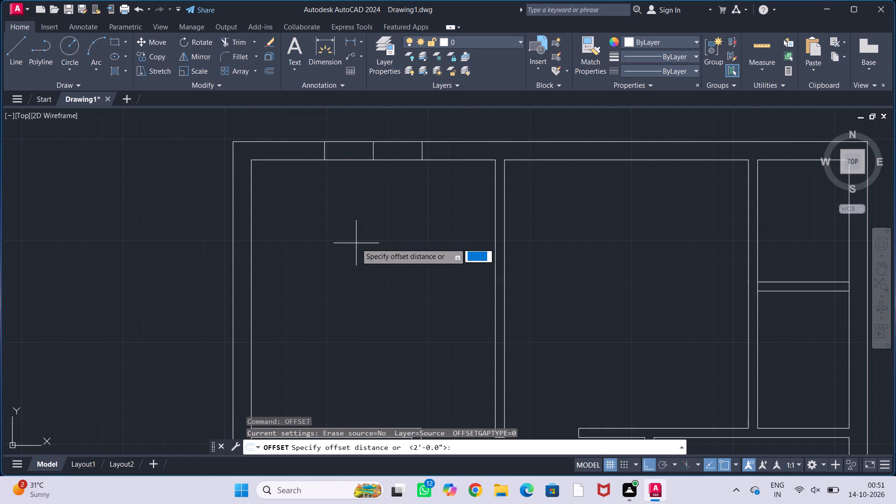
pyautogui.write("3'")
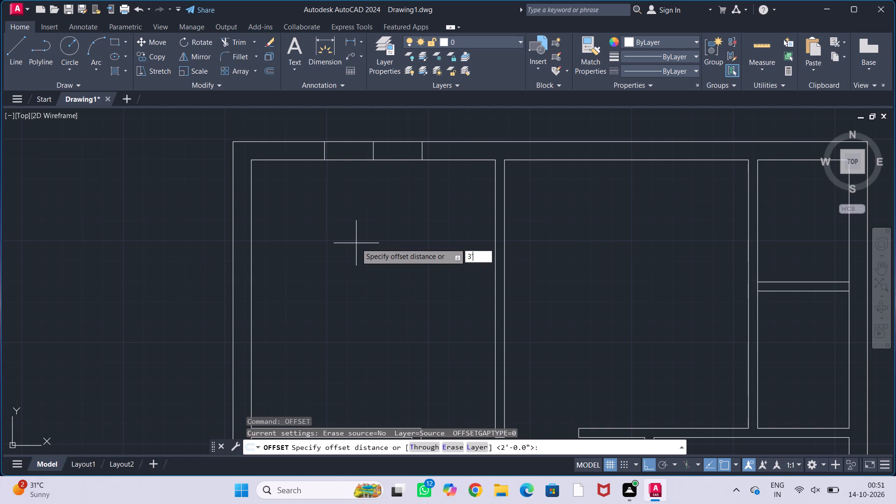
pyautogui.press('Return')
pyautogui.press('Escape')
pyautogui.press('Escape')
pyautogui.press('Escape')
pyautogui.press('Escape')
# Draw a short horizontal line across the left outer wall at the midpoint of the upper-left room's inner edge.
pyautogui.moveTo(357, 271); pyautogui.dragTo(390, 223, button='middle')
pyautogui.press('l')
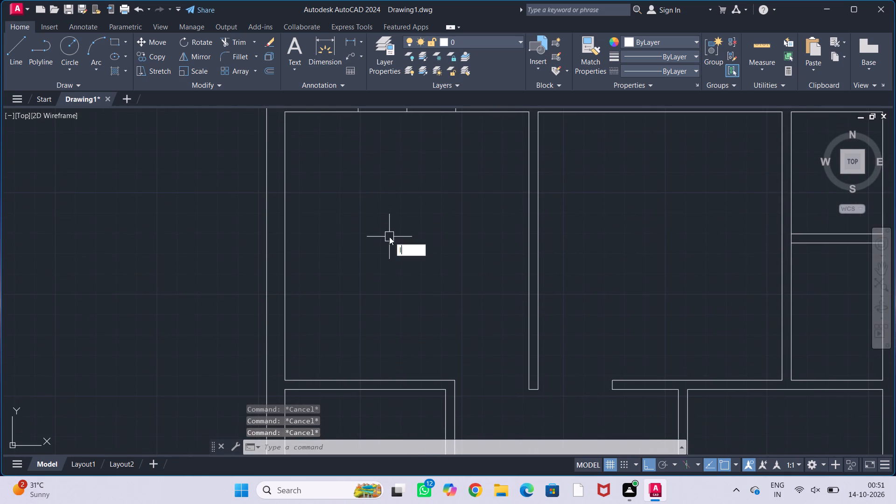
pyautogui.press('Return')
pyautogui.scroll(-1, 408, 214)
pyautogui.moveTo(408, 214); pyautogui.dragTo(375, 226, button='middle')
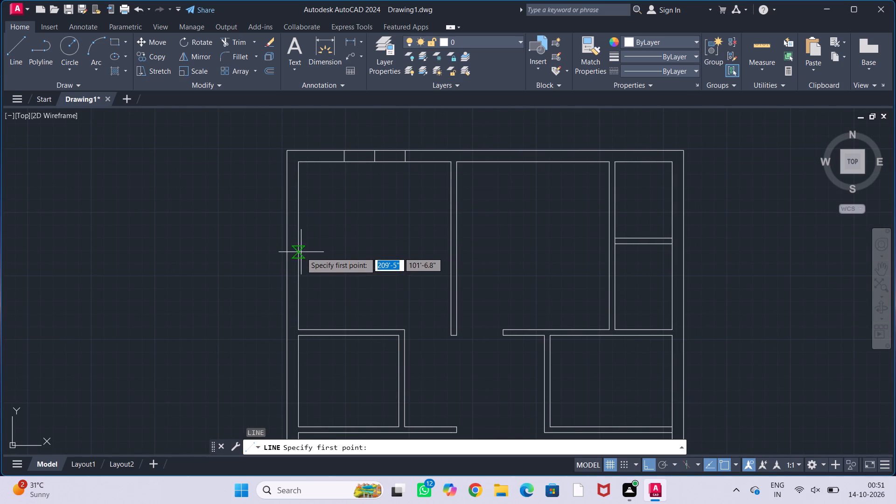
pyautogui.click(298, 249)
pyautogui.click(286, 247)
pyautogui.press('Escape')
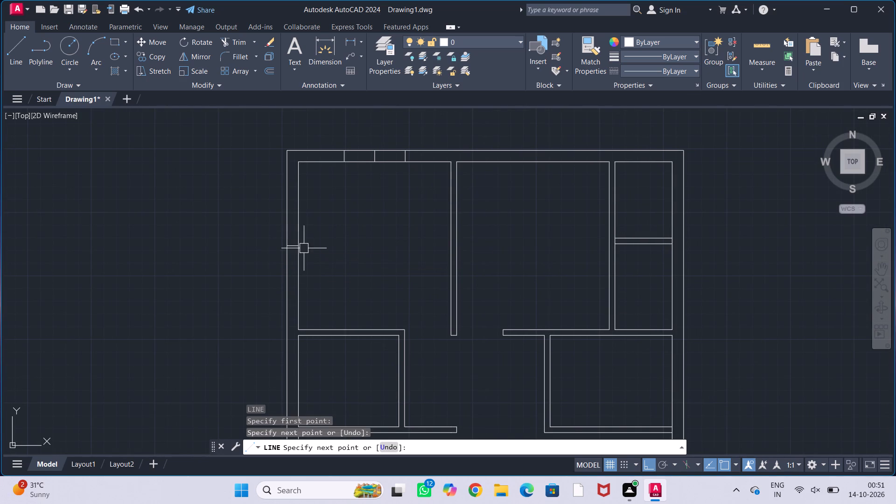
pyautogui.press('Escape')
pyautogui.press('Escape')
pyautogui.press('Escape')
pyautogui.scroll(1, 305, 247)
pyautogui.moveTo(314, 250); pyautogui.dragTo(321, 237, button='middle')
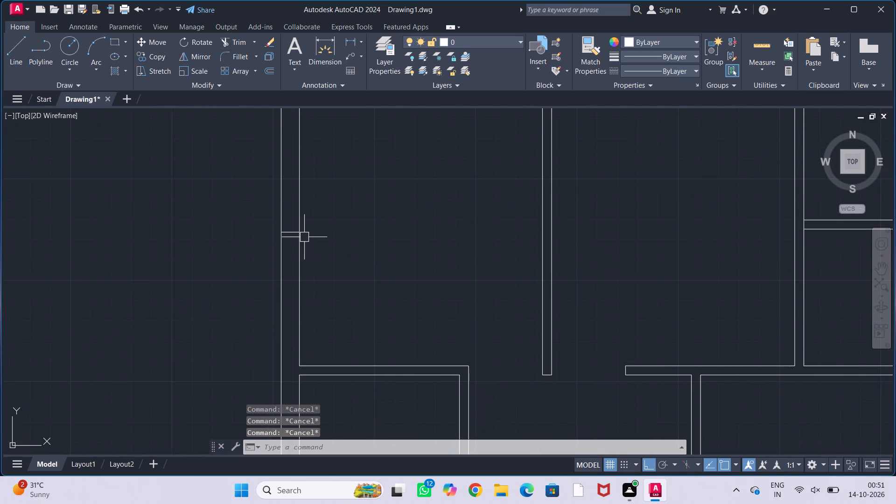
# Offset the short horizontal line in the left outer wall by 2' to both sides to mark the window opening.
pyautogui.write('off')
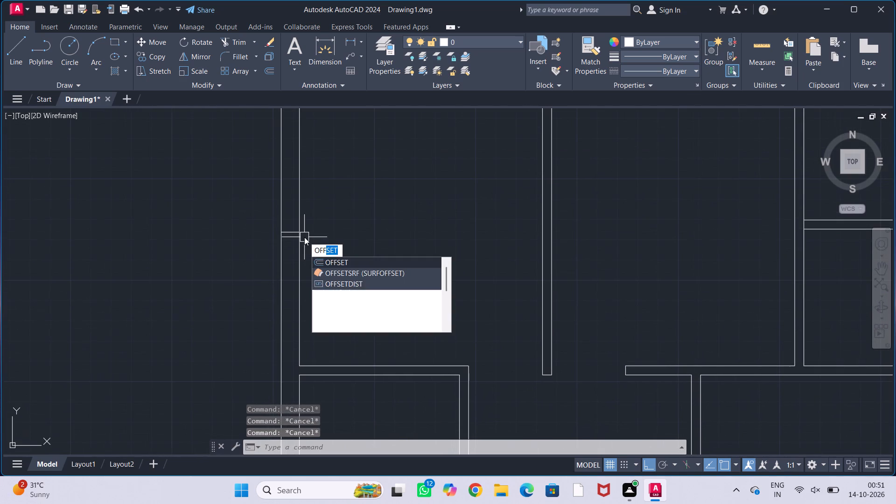
pyautogui.press('Return')
pyautogui.write("2'")
pyautogui.press('Return')
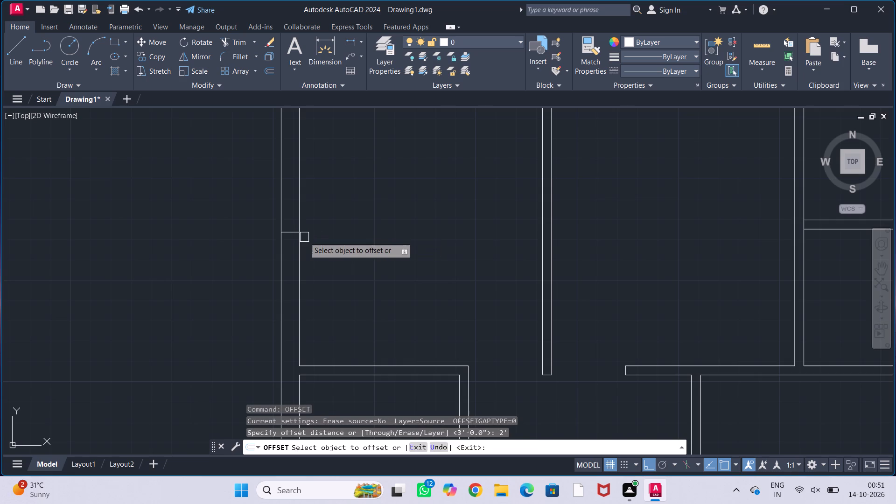
pyautogui.click(289, 233)
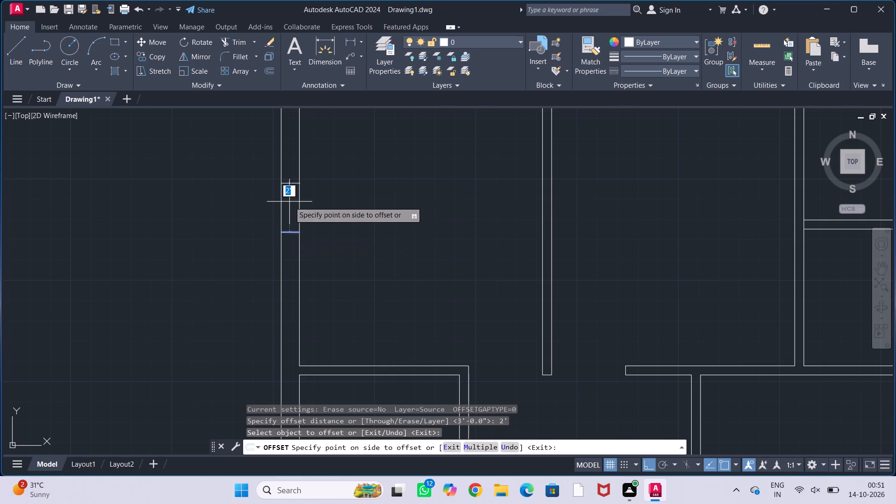
pyautogui.click(289, 202)
pyautogui.moveTo(290, 234); pyautogui.dragTo(290, 239)
pyautogui.click(285, 276)
pyautogui.press('Escape')
pyautogui.press('Escape')
pyautogui.press('Escape')
pyautogui.press('Escape')
pyautogui.press('Escape')
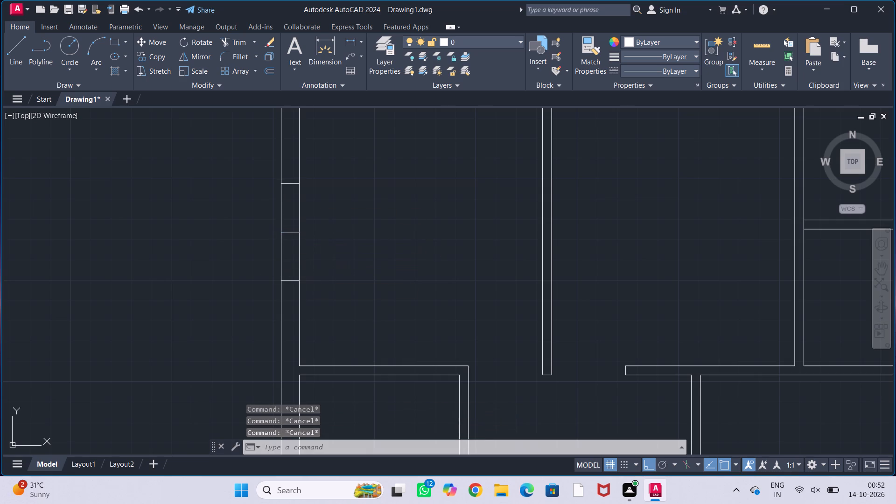
pyautogui.press('Escape')
# Trim the top outer wall lines between the upper-left room's window marks and remove the middle line to open the window gap.
pyautogui.scroll(-1, 345, 255)
pyautogui.moveTo(366, 234); pyautogui.dragTo(329, 255, button='middle')
pyautogui.press('t')
pyautogui.press('r')
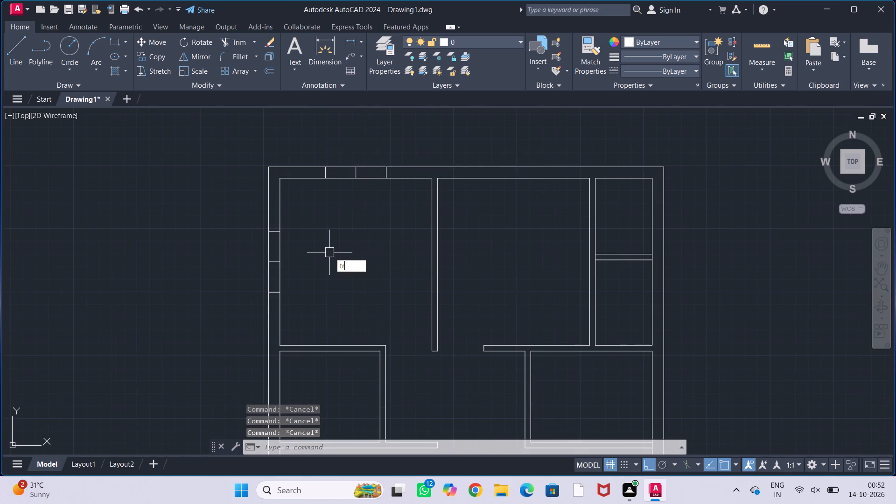
pyautogui.press('Return')
pyautogui.scroll(1, 332, 181)
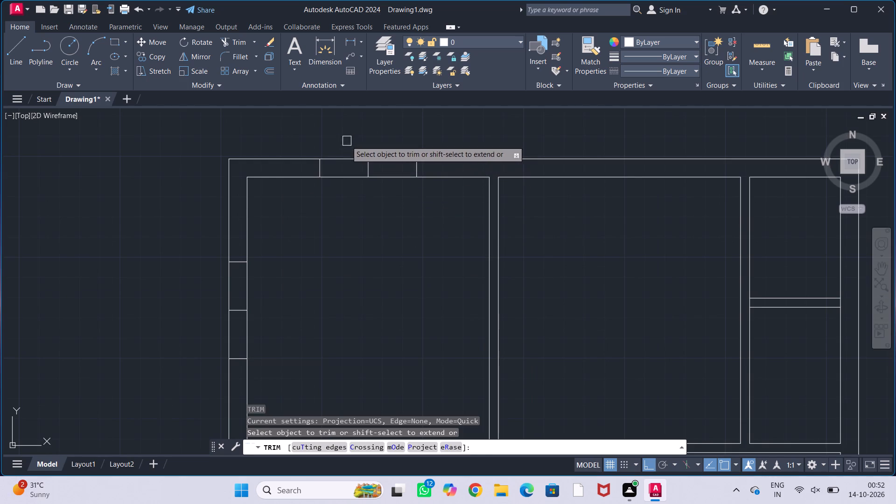
pyautogui.moveTo(346, 141); pyautogui.dragTo(346, 245)
pyautogui.moveTo(389, 151); pyautogui.dragTo(392, 216)
pyautogui.click(369, 169)
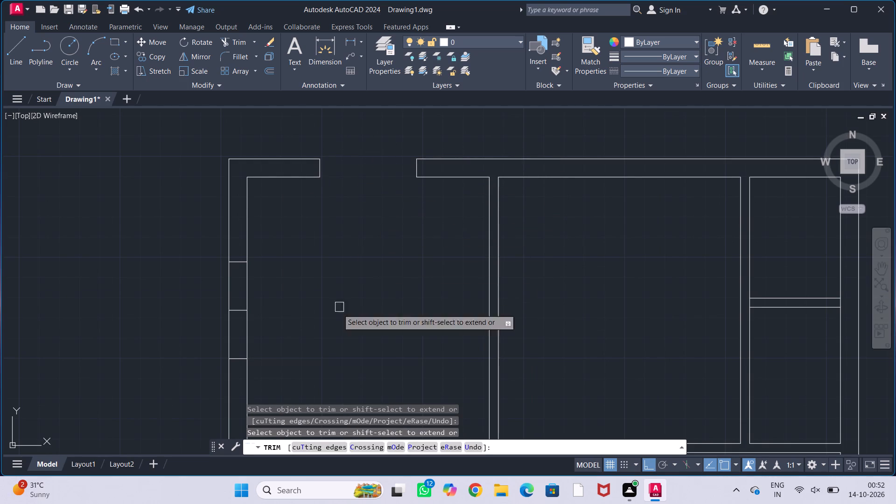
# Trim the left outer wall lines between the window marks and remove the middle line to open the window gap.
pyautogui.moveTo(337, 309); pyautogui.dragTo(350, 274, button='middle')
pyautogui.moveTo(203, 252); pyautogui.dragTo(307, 253)
pyautogui.moveTo(198, 301); pyautogui.dragTo(312, 306)
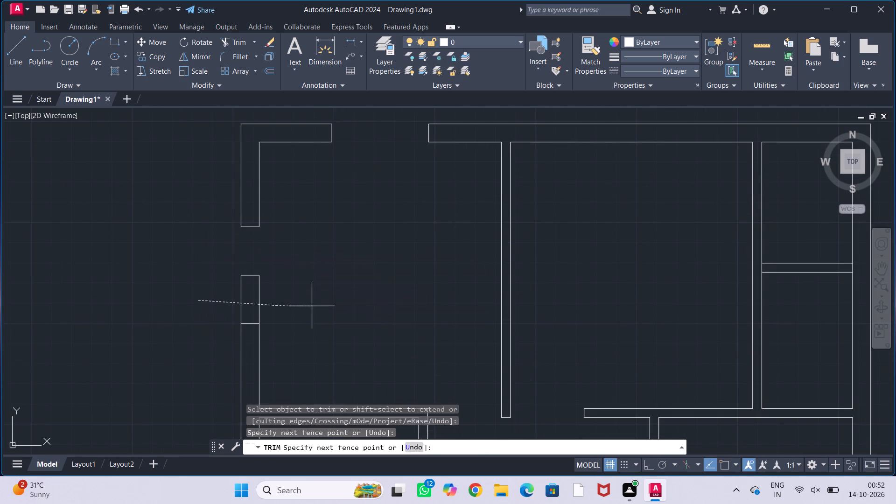
pyautogui.click(252, 275)
pyautogui.press('Escape')
pyautogui.press('Escape')
pyautogui.press('Escape')
pyautogui.press('Escape')
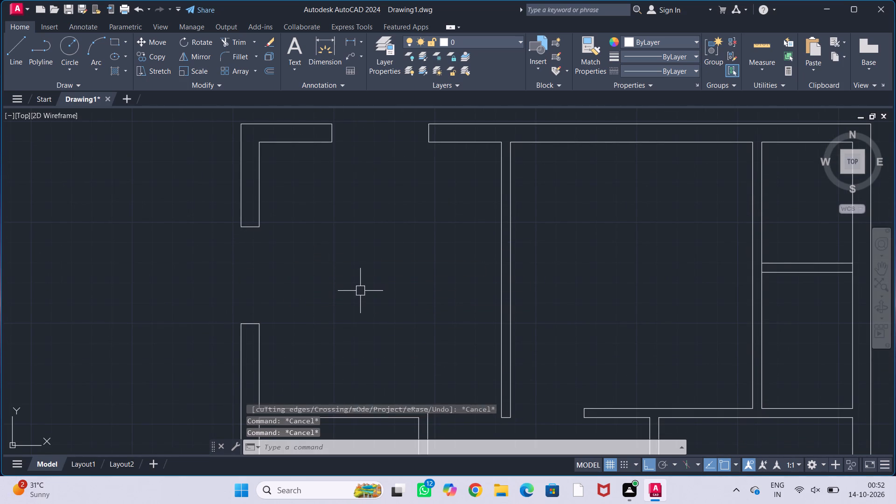
pyautogui.press('Escape')
# Draw a short vertical line across the top outer wall at the midpoint of the upper-middle room's inner edge.
pyautogui.scroll(-2, 364, 280)
pyautogui.moveTo(379, 295); pyautogui.dragTo(331, 260, button='middle')
pyautogui.moveTo(339, 261); pyautogui.dragTo(325, 263, button='middle')
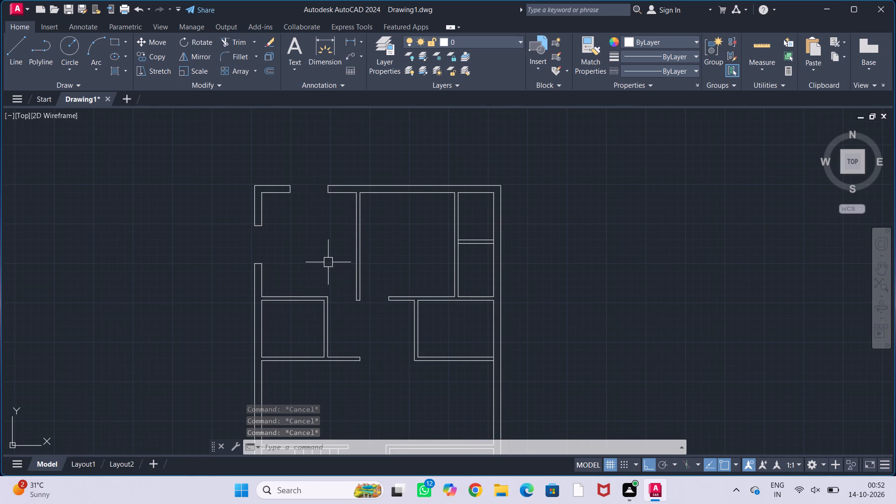
pyautogui.moveTo(330, 259); pyautogui.dragTo(300, 294, button='middle')
pyautogui.scroll(2, 385, 237)
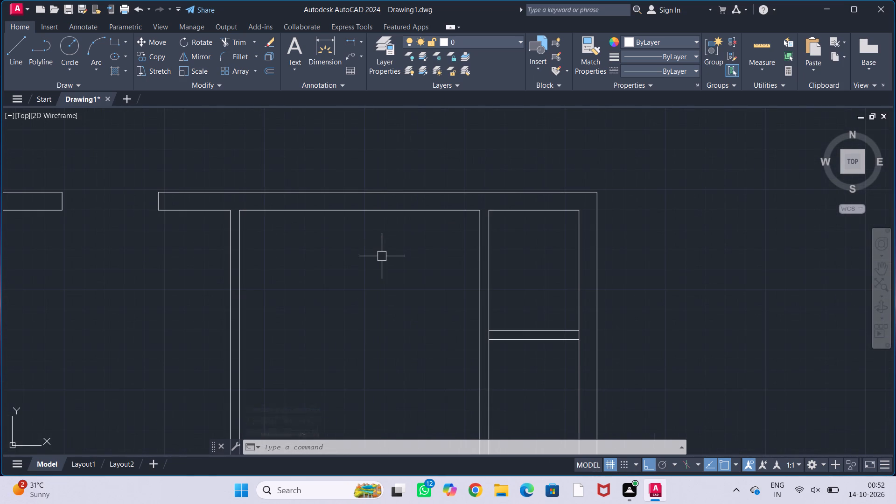
pyautogui.press('l')
pyautogui.press('Return')
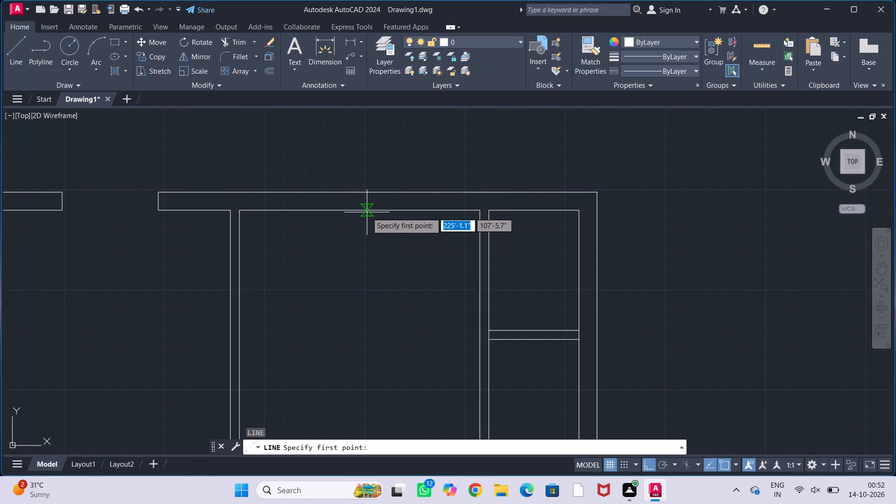
pyautogui.click(364, 210)
pyautogui.click(363, 193)
pyautogui.press('Escape')
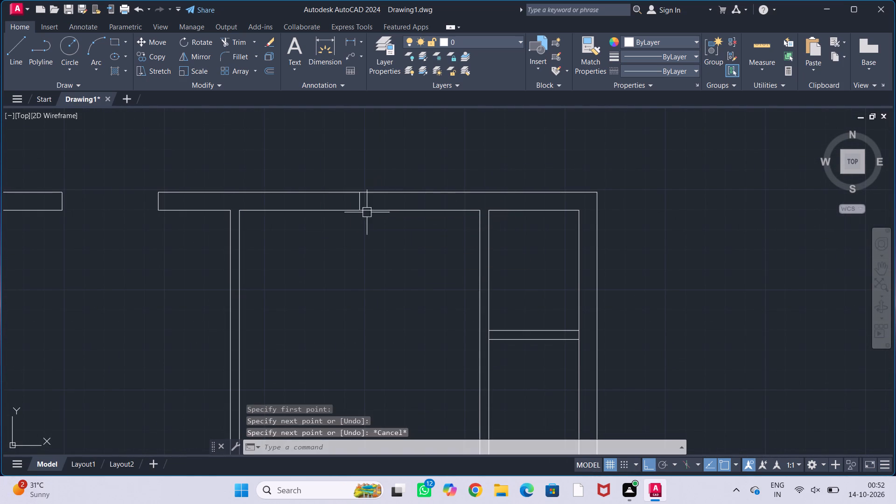
pyautogui.press('Escape')
pyautogui.press('Escape')
pyautogui.press('Escape')
# Offset the short vertical line above the upper-middle room by 2' to both sides to mark the window opening.
pyautogui.write('off')
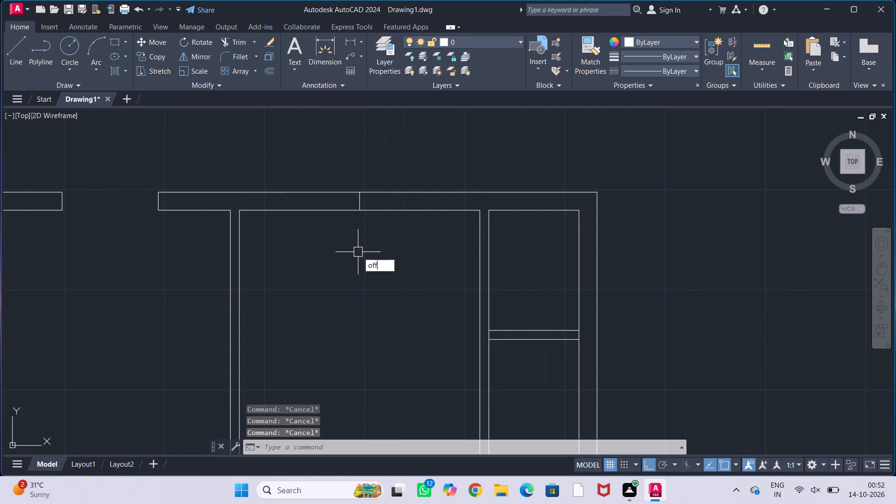
pyautogui.press('Return')
pyautogui.write("2'")
pyautogui.press('Return')
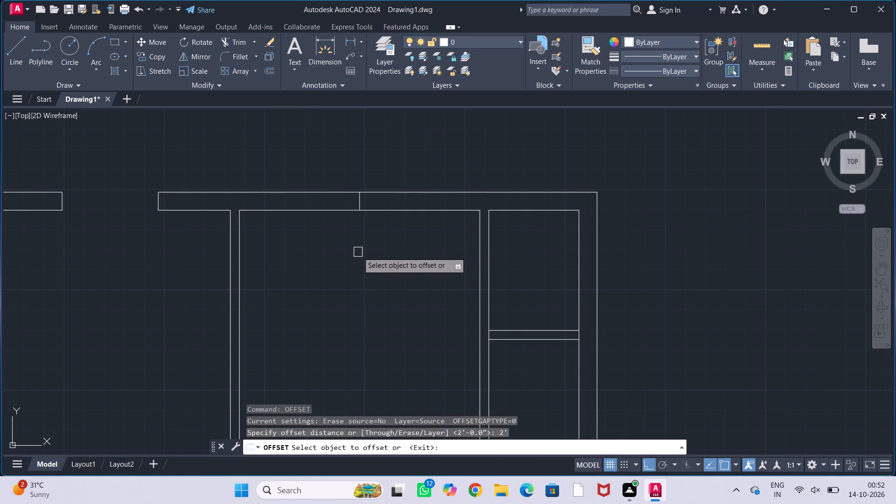
pyautogui.scroll(1, 358, 202)
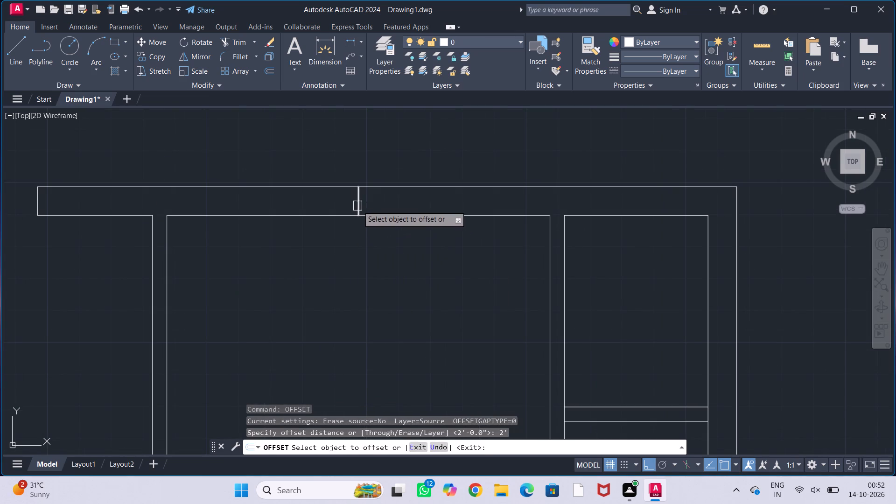
pyautogui.click(359, 205)
pyautogui.click(391, 203)
pyautogui.click(360, 206)
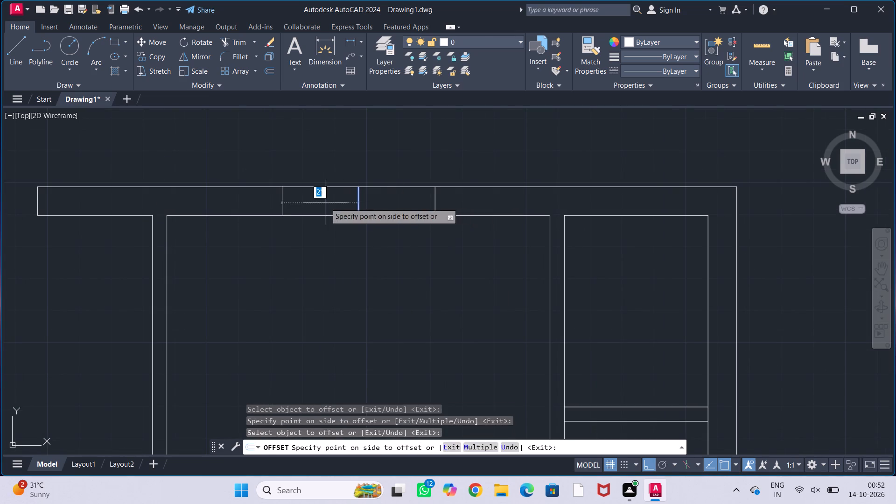
pyautogui.click(325, 203)
pyautogui.press('Escape')
pyautogui.press('Escape')
pyautogui.press('Escape')
pyautogui.press('Escape')
# Trim the top wall lines between the upper-middle room's window marks and remove the middle line to open the window gap.
pyautogui.press('t')
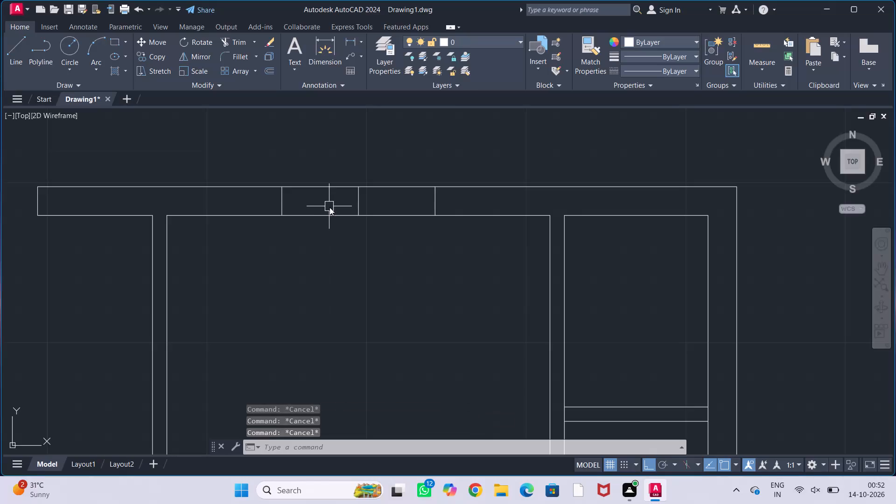
pyautogui.press('r')
pyautogui.press('Return')
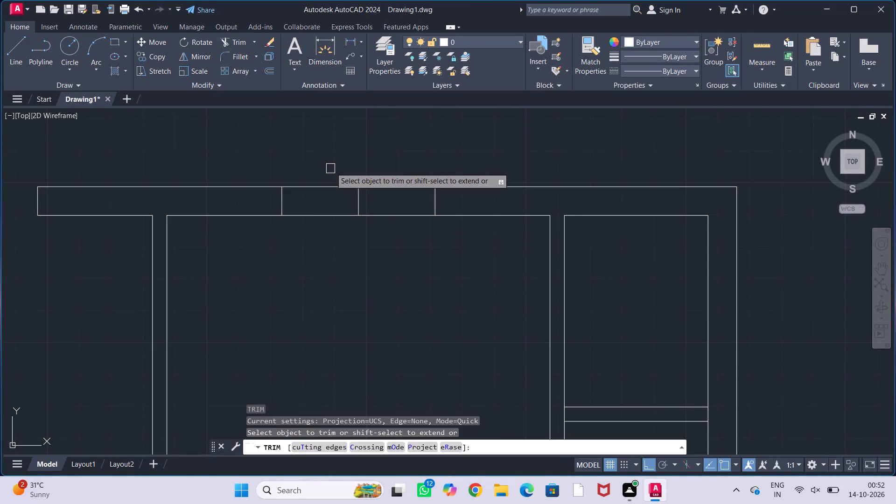
pyautogui.moveTo(331, 163); pyautogui.dragTo(340, 292)
pyautogui.moveTo(386, 168); pyautogui.dragTo(394, 270)
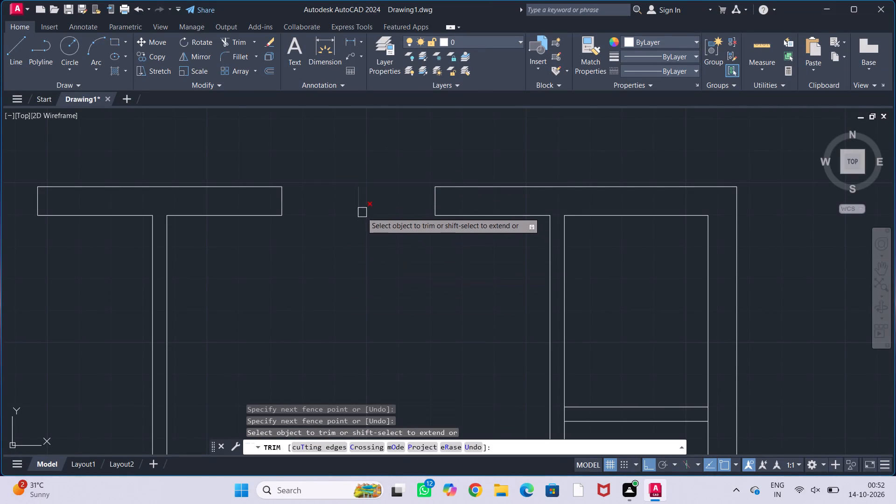
pyautogui.click(361, 210)
pyautogui.press('Escape')
pyautogui.press('Escape')
pyautogui.press('Escape')
pyautogui.press('Escape')
pyautogui.press('Escape')
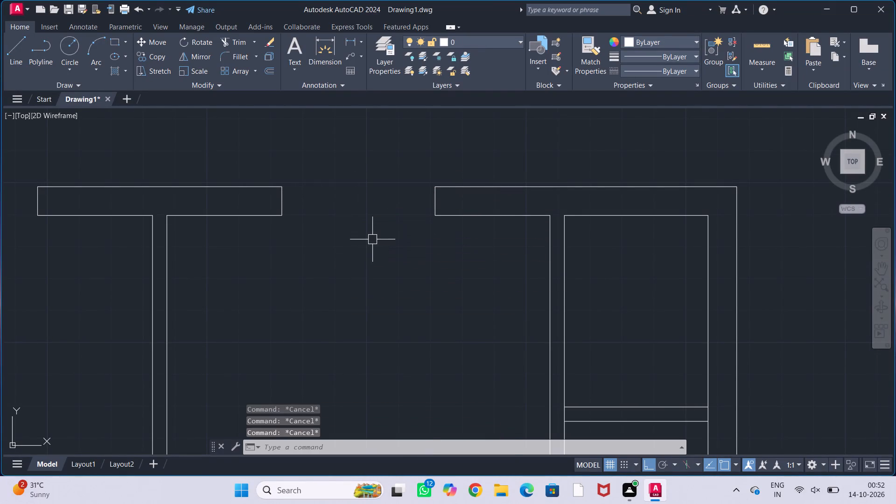
# Offset the upper line of the partition between the two small upper-right rooms and the lower small room's bottom edge upward by 2'6".
pyautogui.scroll(-2, 372, 239)
pyautogui.moveTo(389, 277); pyautogui.dragTo(394, 230, button='middle')
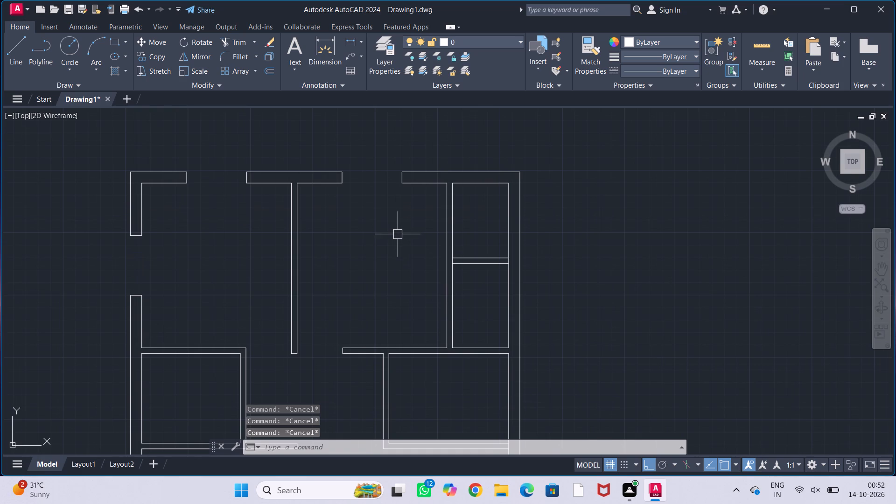
pyautogui.scroll(-1, 398, 234)
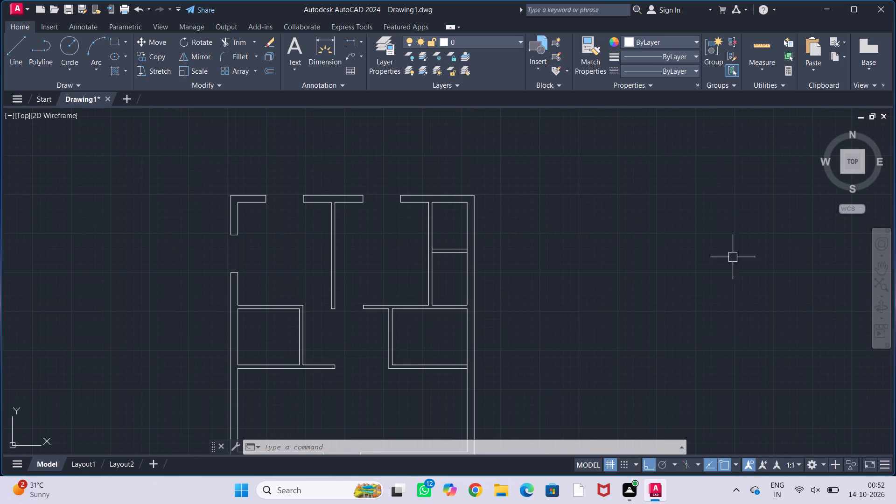
pyautogui.moveTo(389, 268); pyautogui.dragTo(370, 265, button='middle')
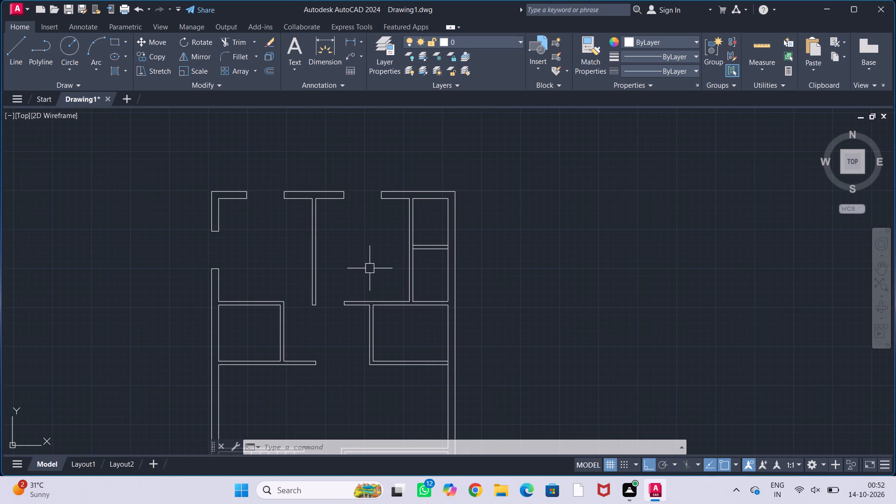
pyautogui.scroll(1, 425, 227)
pyautogui.moveTo(425, 231); pyautogui.dragTo(403, 249, button='middle')
pyautogui.scroll(1, 400, 251)
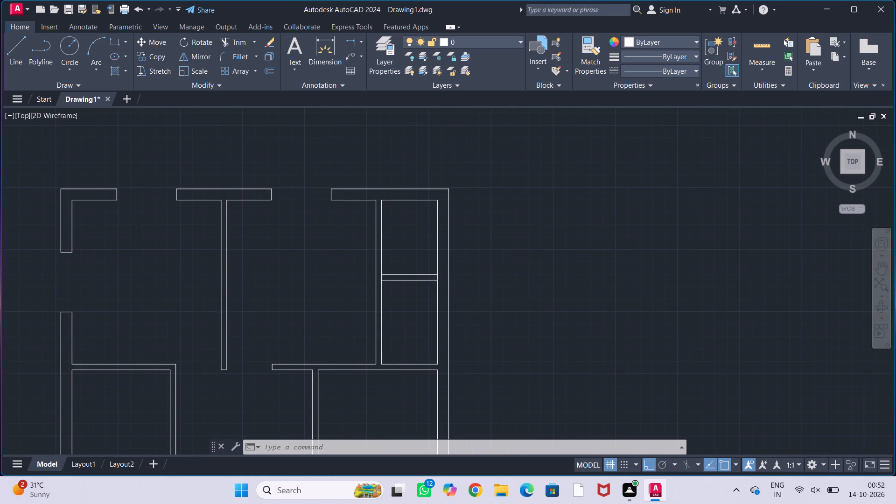
pyautogui.write('off')
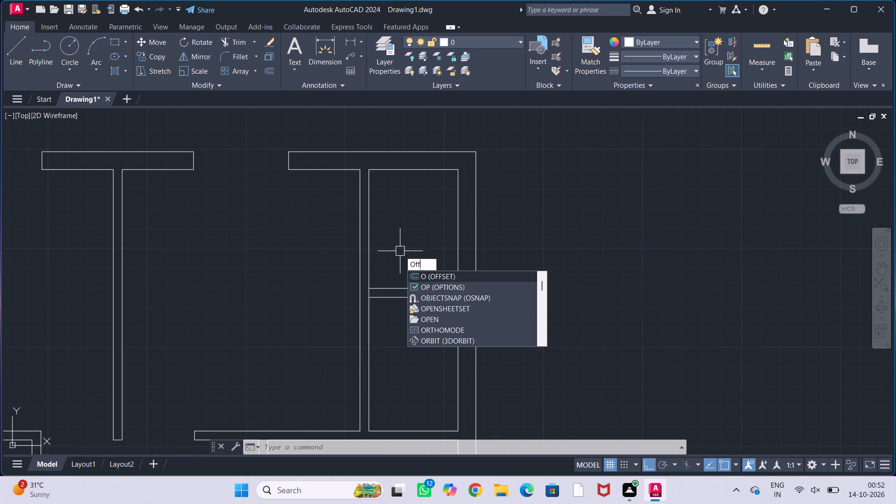
pyautogui.press('Return')
pyautogui.press('2')
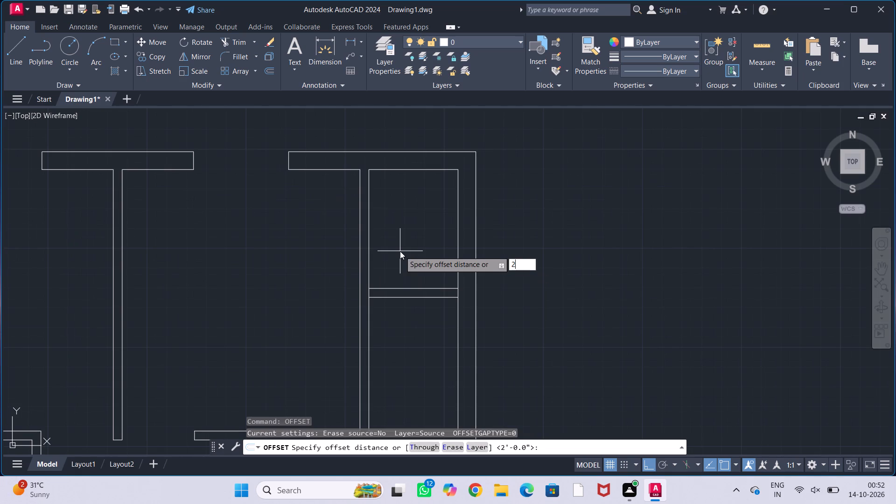
pyautogui.write("'6")
pyautogui.hotkey('shift', '"')
pyautogui.press('Return')
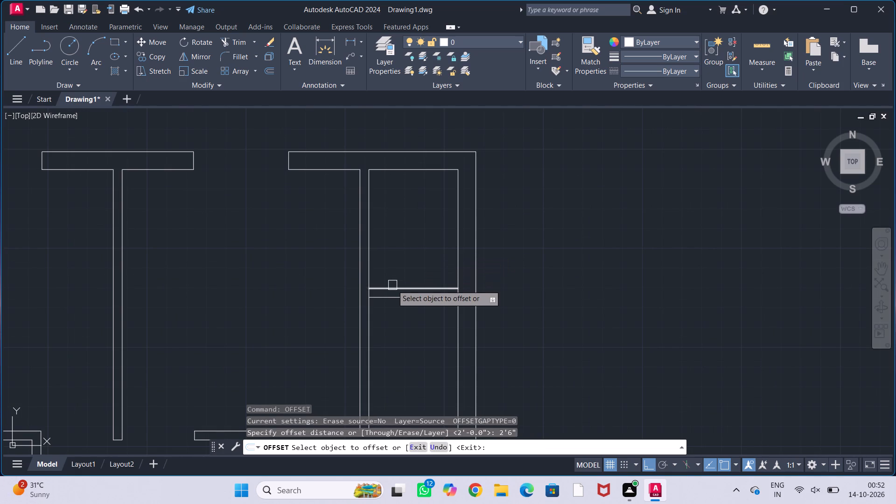
pyautogui.click(392, 285)
pyautogui.click(397, 249)
pyautogui.scroll(-1, 404, 273)
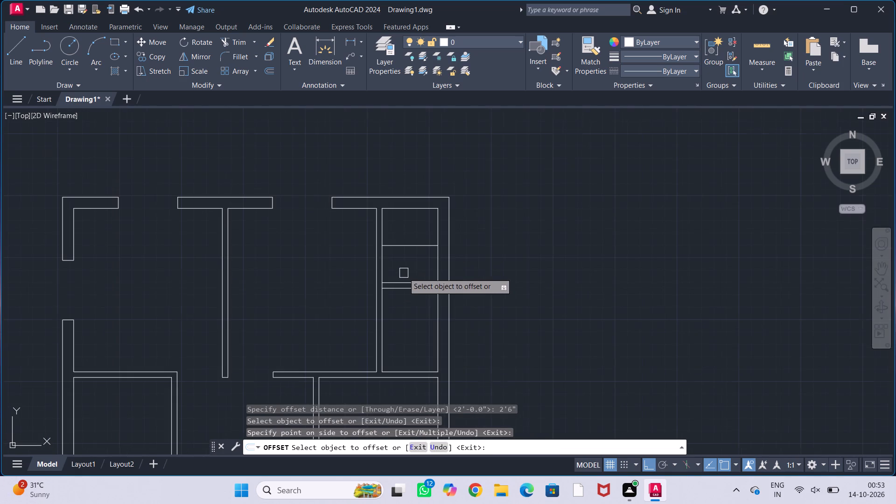
pyautogui.moveTo(408, 329); pyautogui.dragTo(414, 278, button='middle')
pyautogui.click(412, 318)
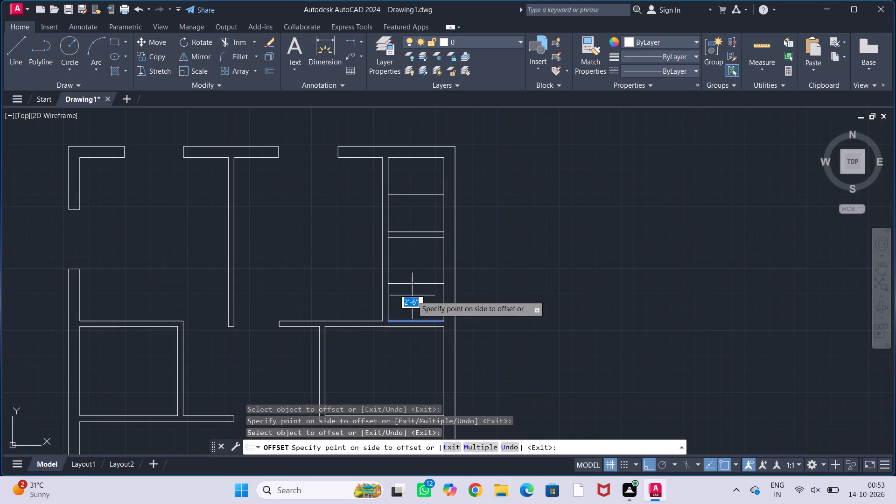
pyautogui.click(413, 287)
pyautogui.press('Escape')
pyautogui.press('Escape')
pyautogui.press('Escape')
pyautogui.press('Escape')
# Extend the two offset lines, the partition's upper line and the lower small room's bottom edge across the small rooms' left wall.
pyautogui.write('ex')
pyautogui.press('Return')
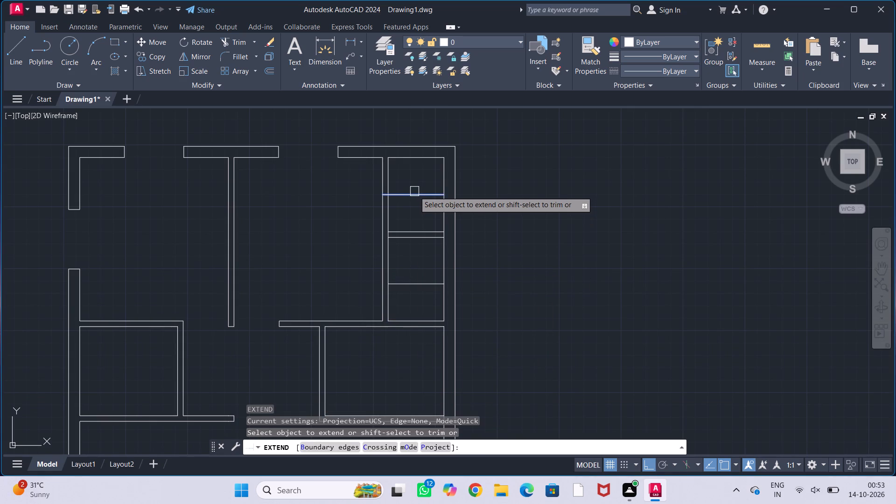
pyautogui.click(414, 191)
pyautogui.click(415, 230)
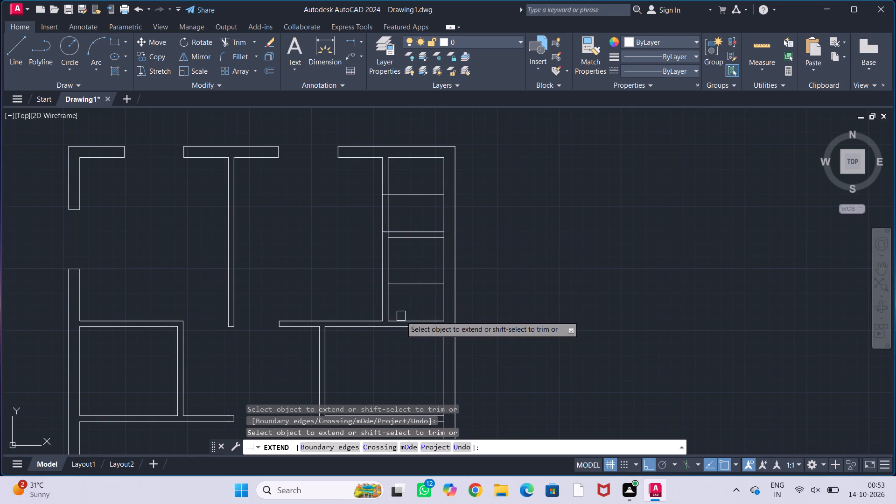
pyautogui.click(406, 320)
pyautogui.click(412, 285)
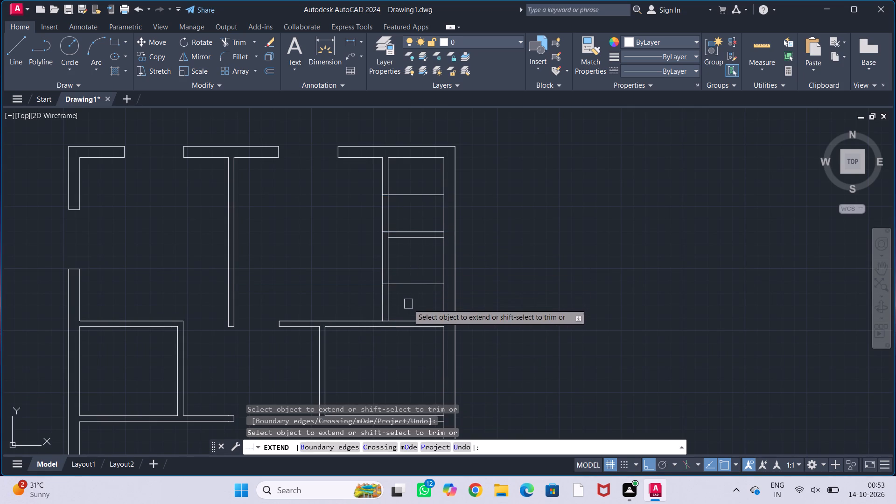
pyautogui.press('Escape')
pyautogui.press('Escape')
pyautogui.press('Escape')
pyautogui.press('Escape')
pyautogui.press('Escape')
# Trim the small upper-right rooms' left wall between the door marks and remove the leftover guide lines to open both door gaps.
pyautogui.write('tr')
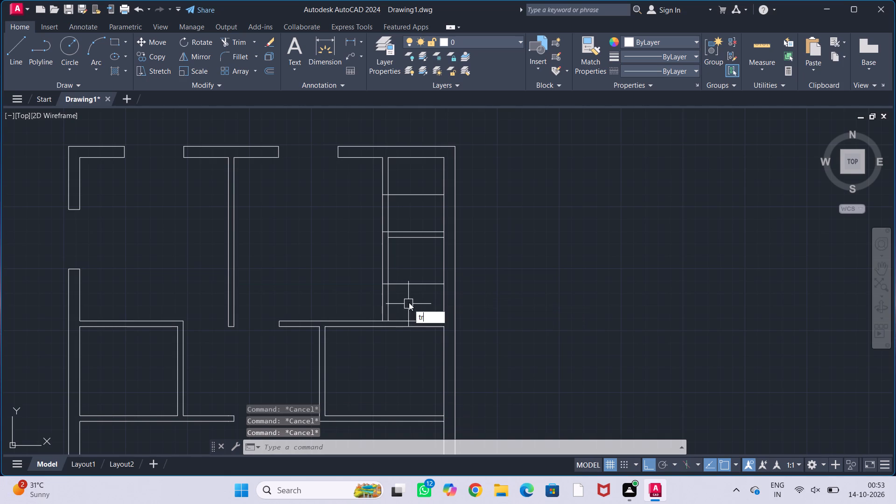
pyautogui.press('Return')
pyautogui.moveTo(405, 215); pyautogui.dragTo(351, 211)
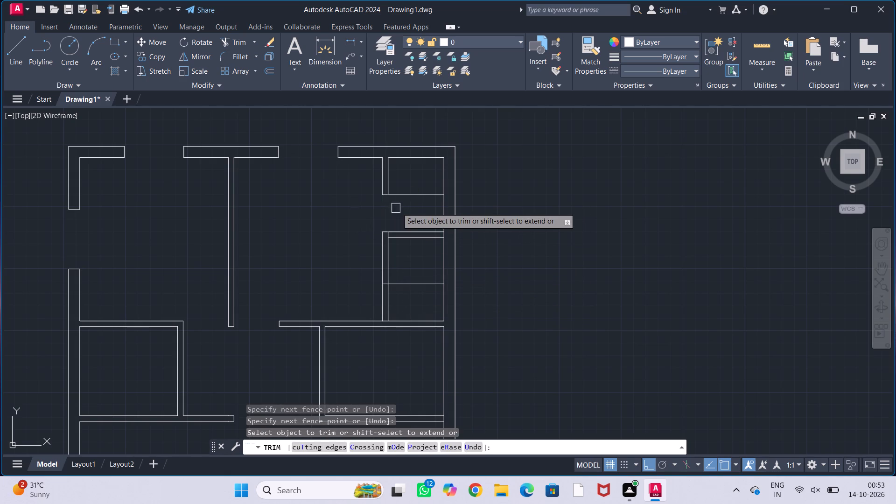
pyautogui.click(415, 195)
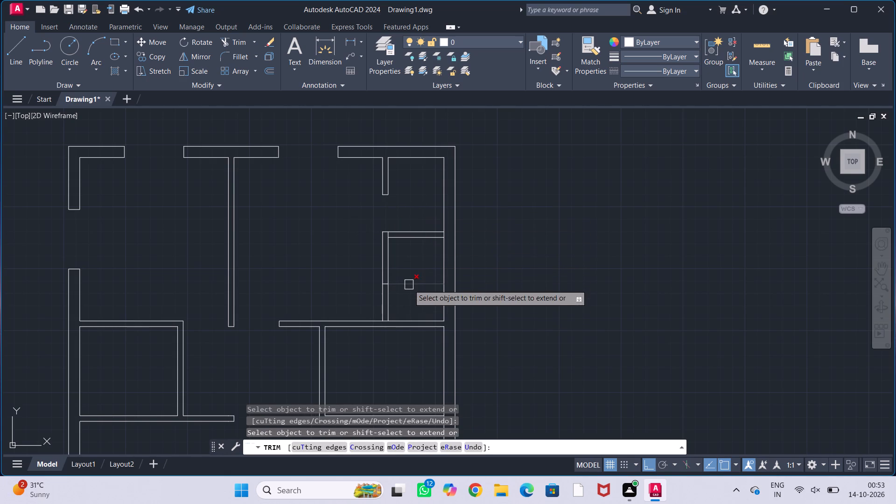
pyautogui.moveTo(410, 305); pyautogui.dragTo(362, 301)
pyautogui.click(407, 286)
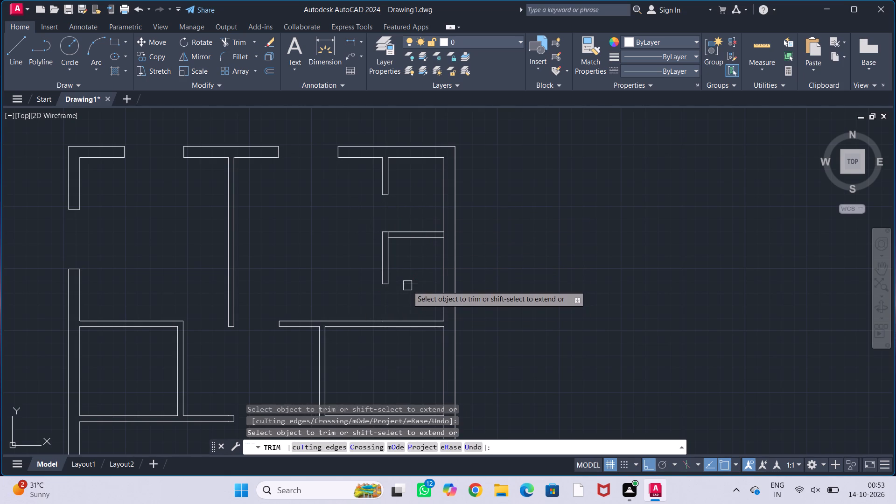
pyautogui.press('Escape')
pyautogui.press('Escape')
pyautogui.press('Escape')
pyautogui.press('Escape')
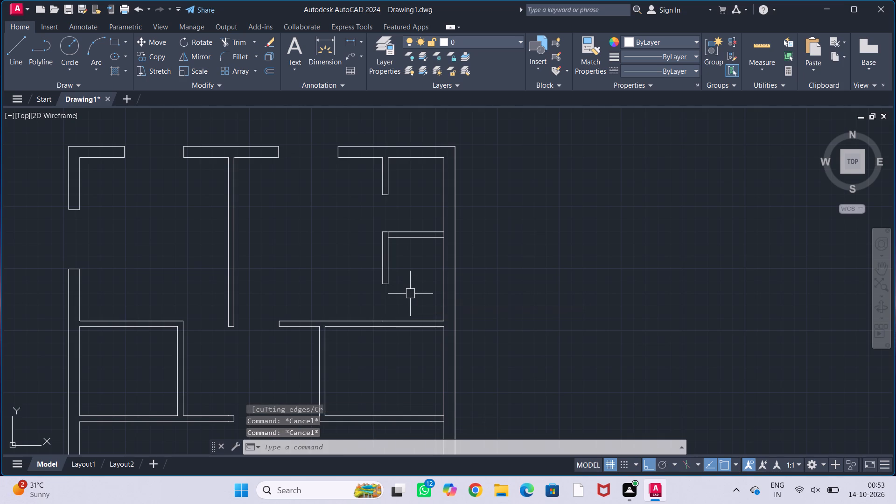
pyautogui.press('Escape')
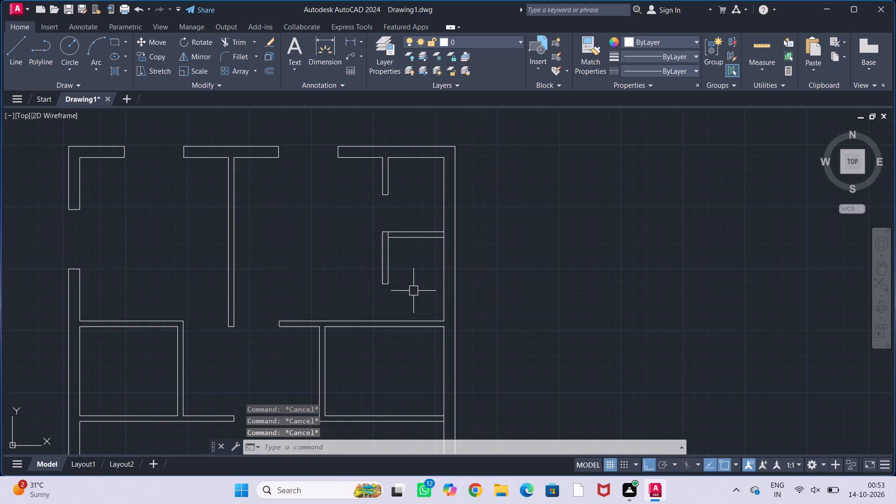
# Trim the short line crossing the corner where the lower small room's left wall meets the partition.
pyautogui.scroll(-2, 419, 273)
pyautogui.moveTo(419, 273); pyautogui.dragTo(457, 281, button='middle')
pyautogui.scroll(1, 453, 275)
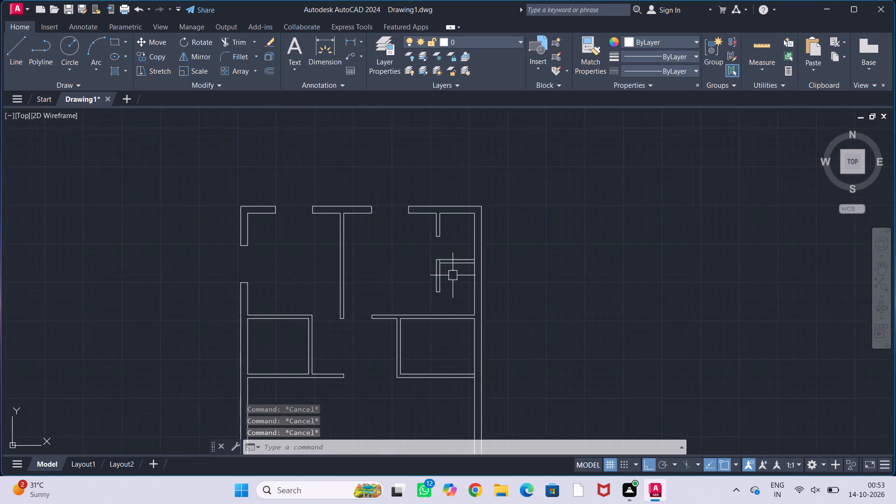
pyautogui.scroll(3, 452, 274)
pyautogui.write('tr')
pyautogui.press('Return')
pyautogui.scroll(1, 410, 203)
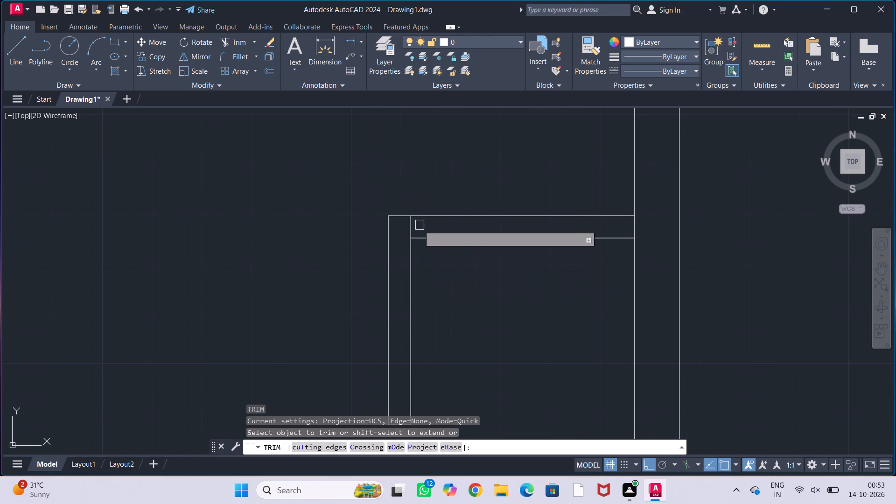
pyautogui.click(411, 228)
pyautogui.press('Escape')
pyautogui.press('Escape')
pyautogui.press('Escape')
pyautogui.press('Escape')
pyautogui.press('Escape')
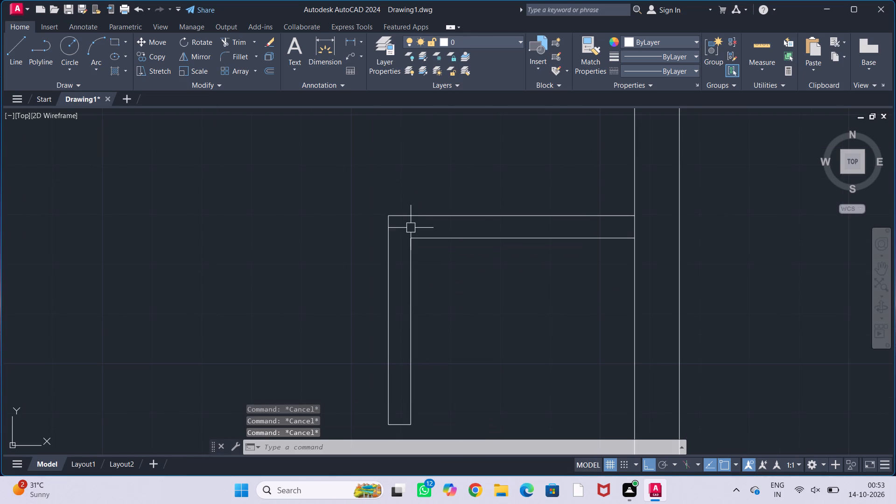
# Offset the inner line of the middle-right room's left wall by 3' into the room to mark a door opening.
pyautogui.scroll(-3, 411, 228)
pyautogui.moveTo(364, 242); pyautogui.dragTo(423, 240, button='middle')
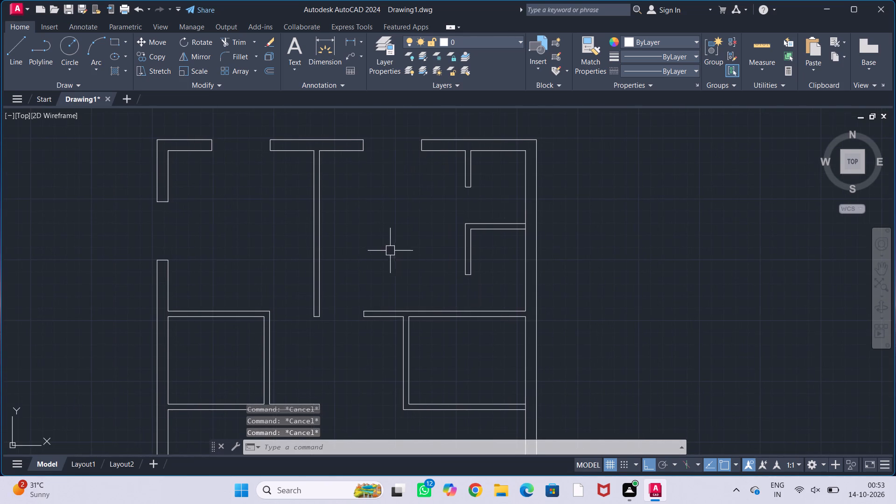
pyautogui.moveTo(411, 268); pyautogui.dragTo(476, 280, button='middle')
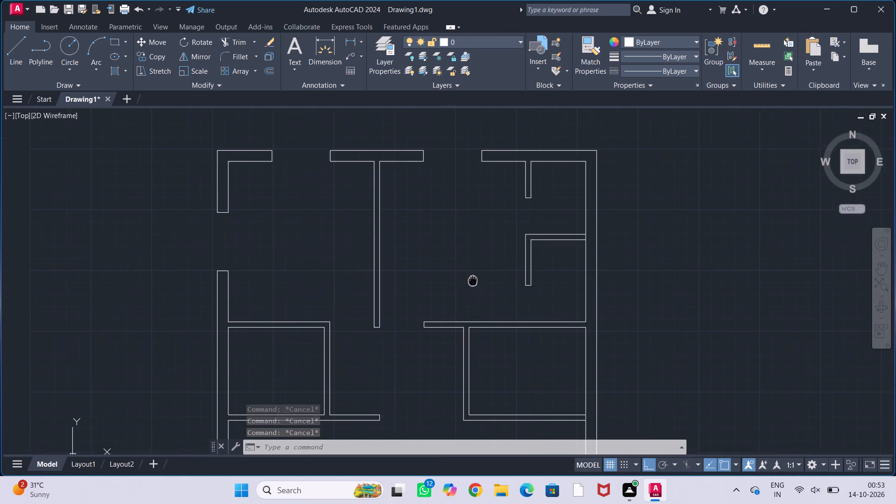
pyautogui.moveTo(464, 273); pyautogui.dragTo(479, 257, button='middle')
pyautogui.moveTo(474, 276); pyautogui.dragTo(471, 263, button='middle')
pyautogui.moveTo(470, 266); pyautogui.dragTo(501, 230, button='middle')
pyautogui.moveTo(558, 324); pyautogui.dragTo(525, 259, button='middle')
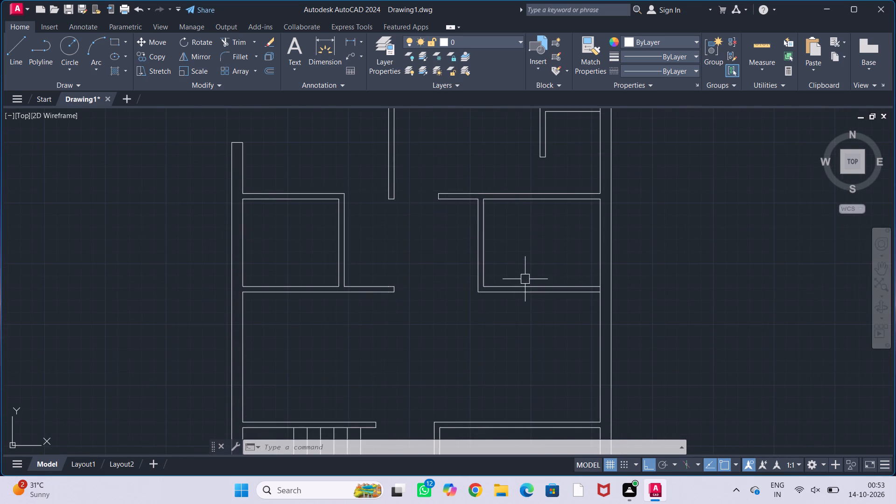
pyautogui.moveTo(520, 273); pyautogui.dragTo(495, 260, button='middle')
pyautogui.press('o')
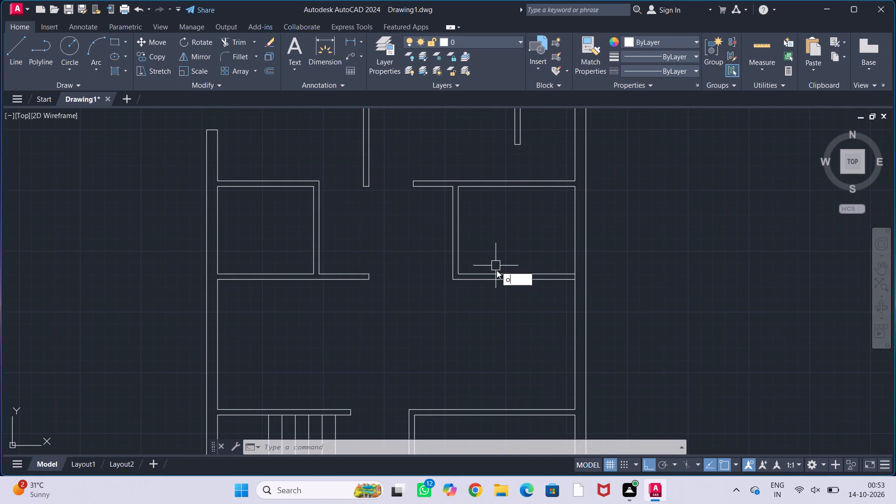
pyautogui.write('ff')
pyautogui.press('Return')
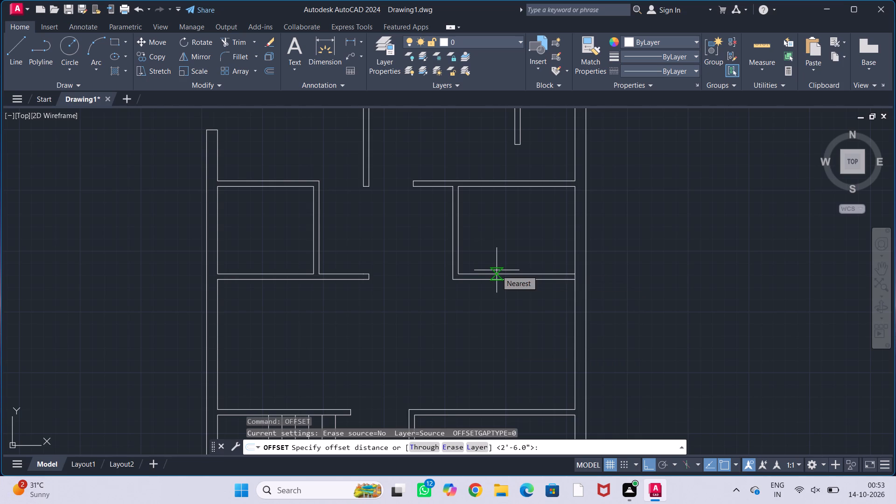
pyautogui.moveTo(489, 240); pyautogui.dragTo(449, 238, button='middle')
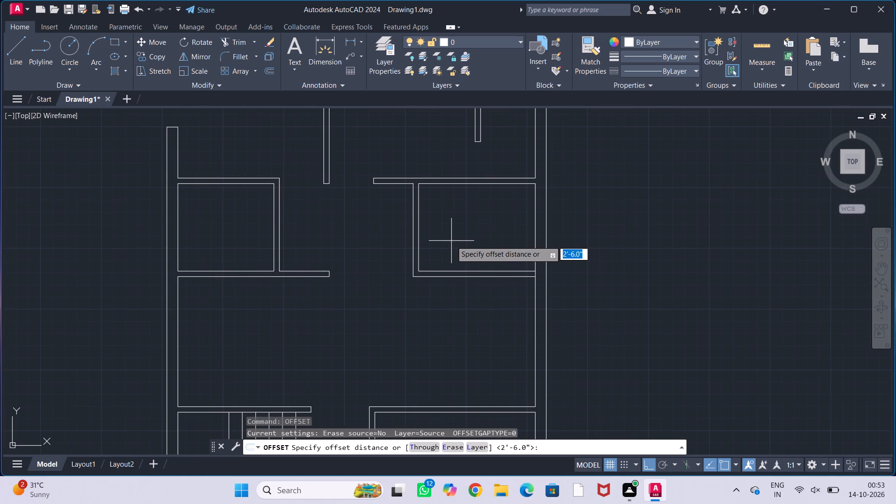
pyautogui.write("3'")
pyautogui.press('Return')
pyautogui.click(421, 250)
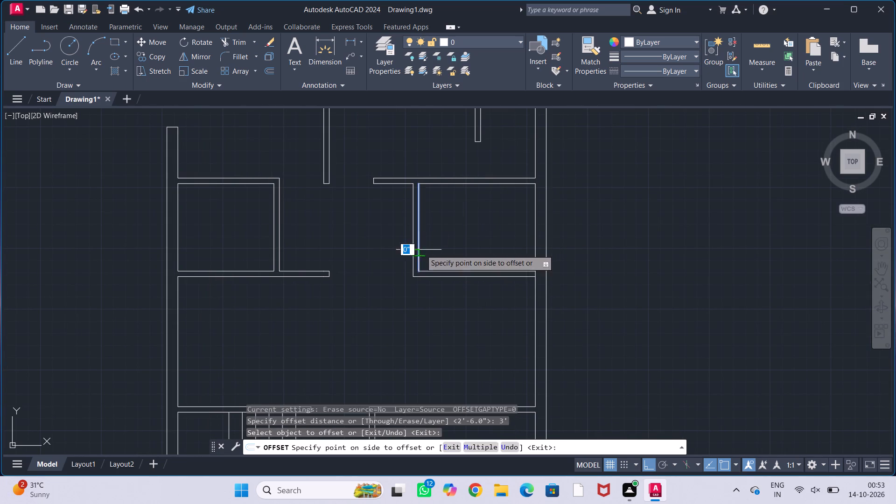
pyautogui.click(464, 251)
pyautogui.press('Escape')
pyautogui.press('Escape')
pyautogui.press('Escape')
pyautogui.press('Escape')
pyautogui.press('Escape')
# Extend the inner left wall line and the offset line down to the outer line of the middle-right room's bottom wall.
pyautogui.write('ex')
pyautogui.press('Return')
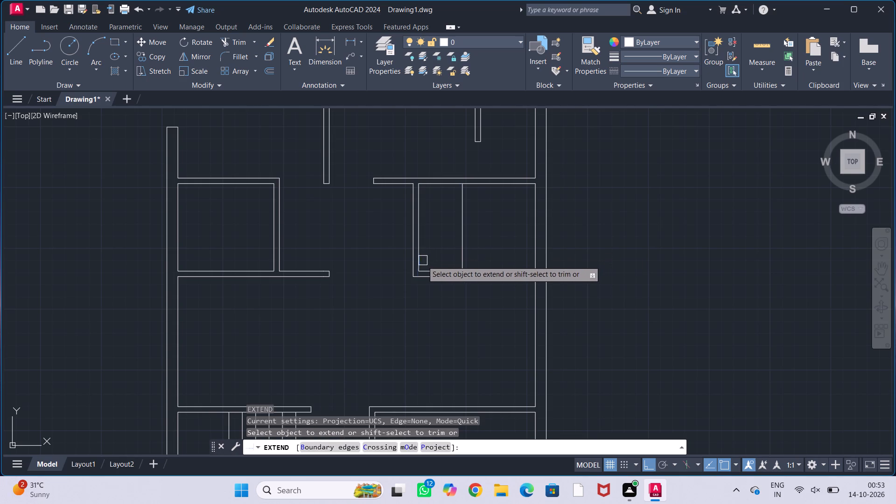
pyautogui.click(421, 261)
pyautogui.click(462, 255)
pyautogui.press('Escape')
pyautogui.press('Escape')
pyautogui.press('Escape')
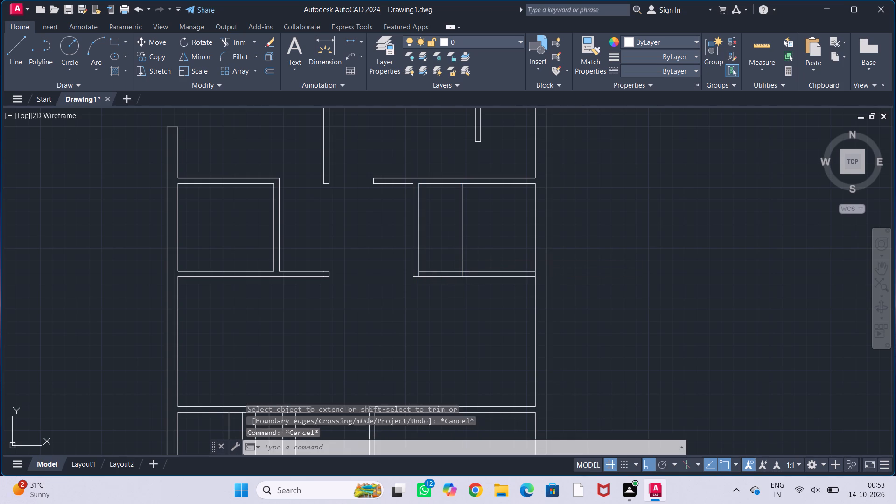
pyautogui.press('Escape')
# Trim both bottom wall lines of the middle-right room between the door marks to open the door gap.
pyautogui.write('tr')
pyautogui.press('Return')
pyautogui.moveTo(439, 254); pyautogui.dragTo(448, 322)
pyautogui.press('Escape')
pyautogui.press('Escape')
pyautogui.press('Escape')
pyautogui.press('Escape')
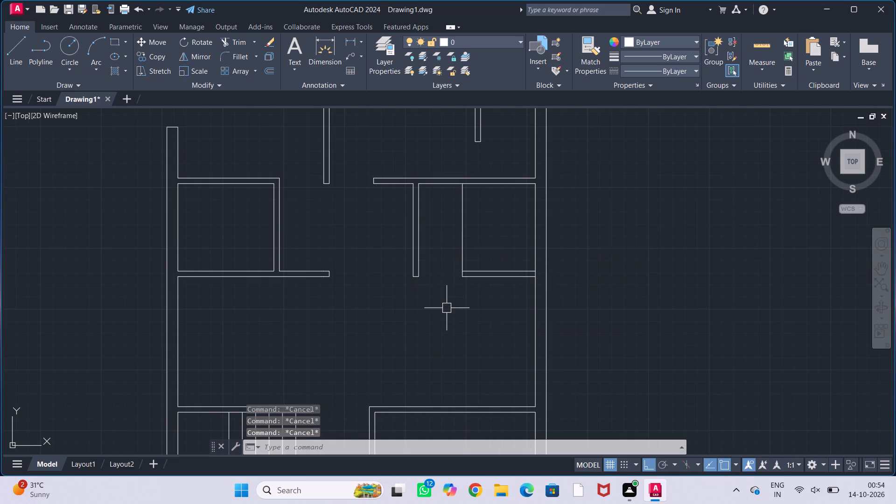
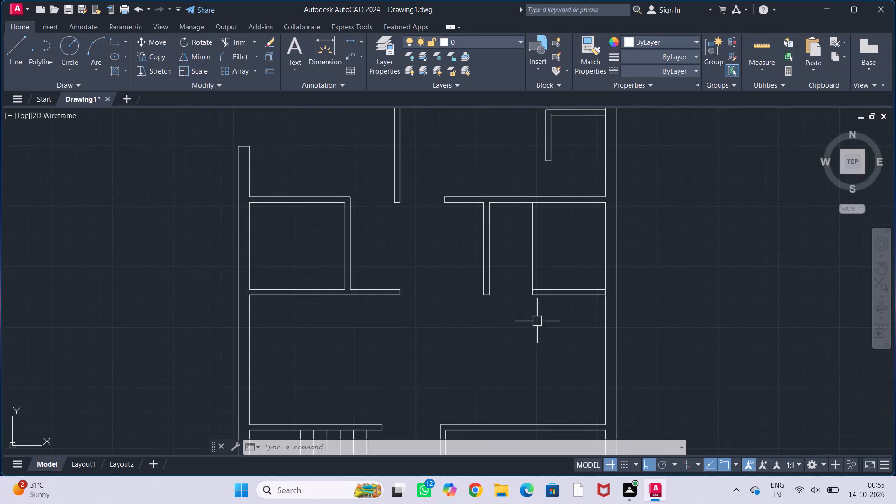
# Trim away the leftover vertical door guide line inside the middle-right room, above its bottom wall.
pyautogui.moveTo(516, 323); pyautogui.dragTo(565, 305, button='middle')
pyautogui.moveTo(517, 306); pyautogui.dragTo(505, 327, button='middle')
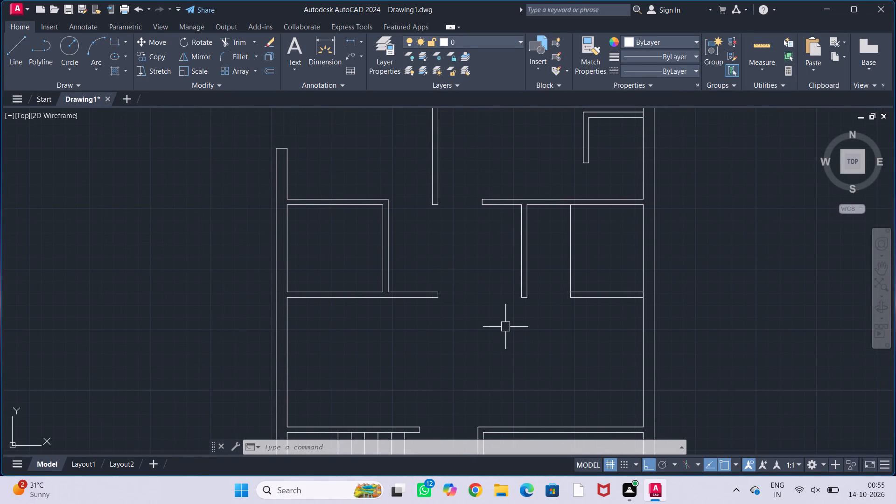
pyautogui.moveTo(491, 322); pyautogui.dragTo(499, 343, button='middle')
pyautogui.moveTo(560, 334); pyautogui.dragTo(503, 343, button='middle')
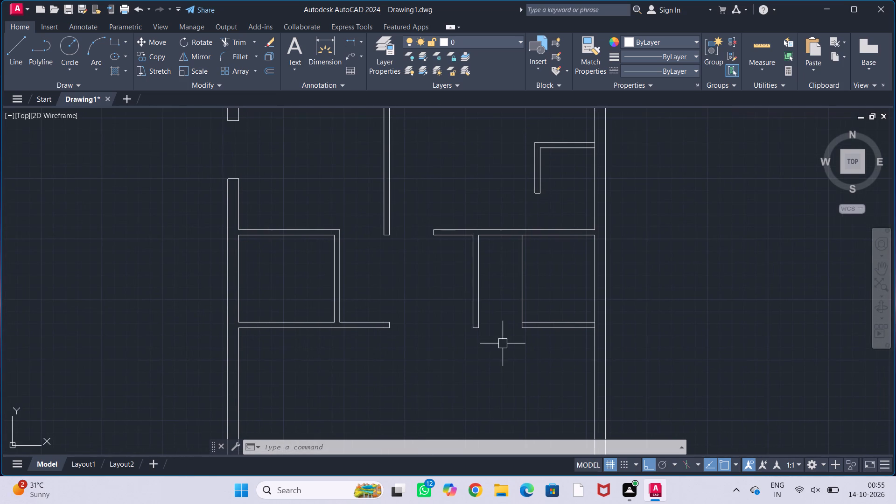
pyautogui.moveTo(522, 339); pyautogui.dragTo(476, 336, button='middle')
pyautogui.scroll(1, 467, 330)
pyautogui.write('tr')
pyautogui.press('Return')
pyautogui.click(481, 284)
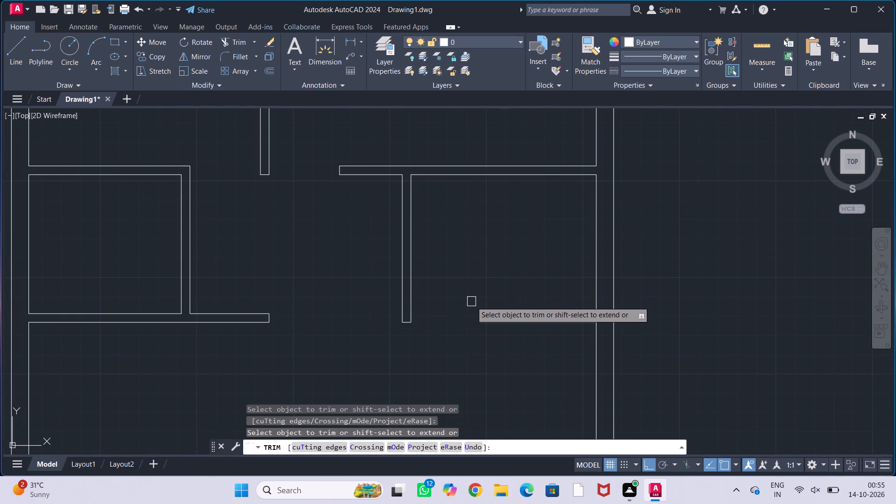
pyautogui.press('Escape')
pyautogui.press('Escape')
pyautogui.press('Escape')
pyautogui.press('Escape')
pyautogui.scroll(-2, 472, 294)
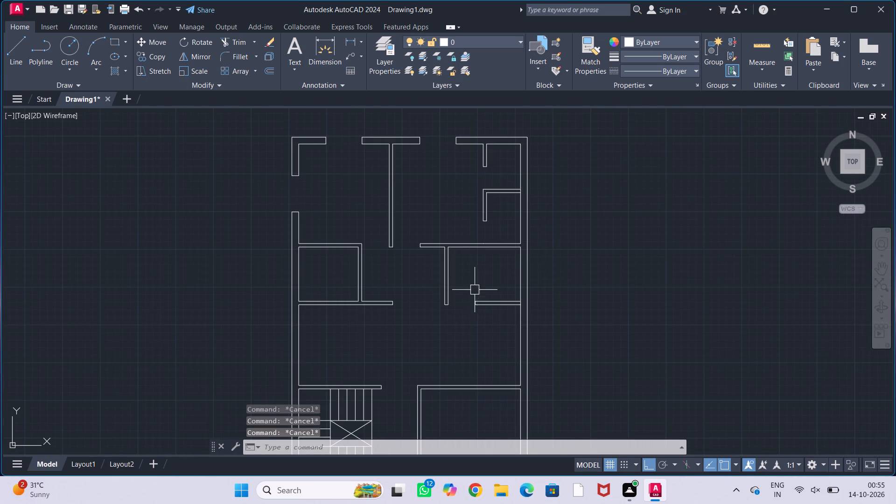
# Draw a short line across the outer wall of the middle-left small room, from the midpoint of its inner line to the outer line.
pyautogui.moveTo(475, 289); pyautogui.dragTo(512, 300, button='middle')
pyautogui.moveTo(469, 330); pyautogui.dragTo(476, 301, button='middle')
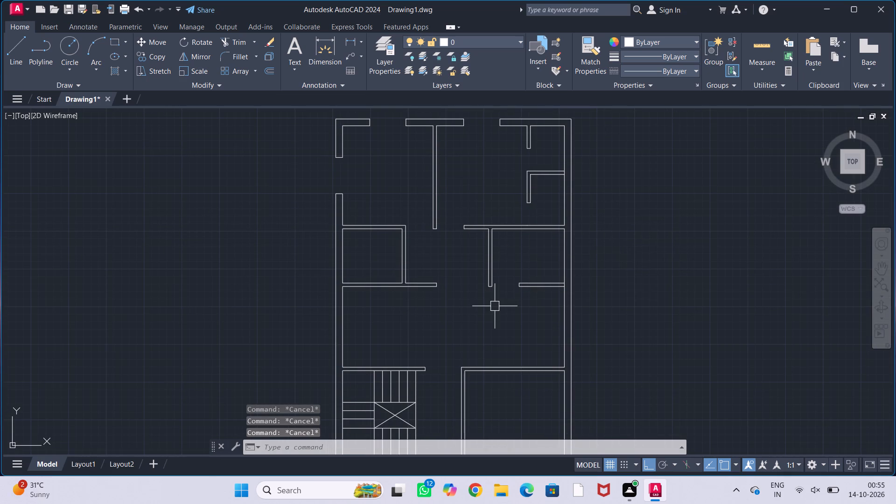
pyautogui.moveTo(448, 340); pyautogui.dragTo(470, 330, button='middle')
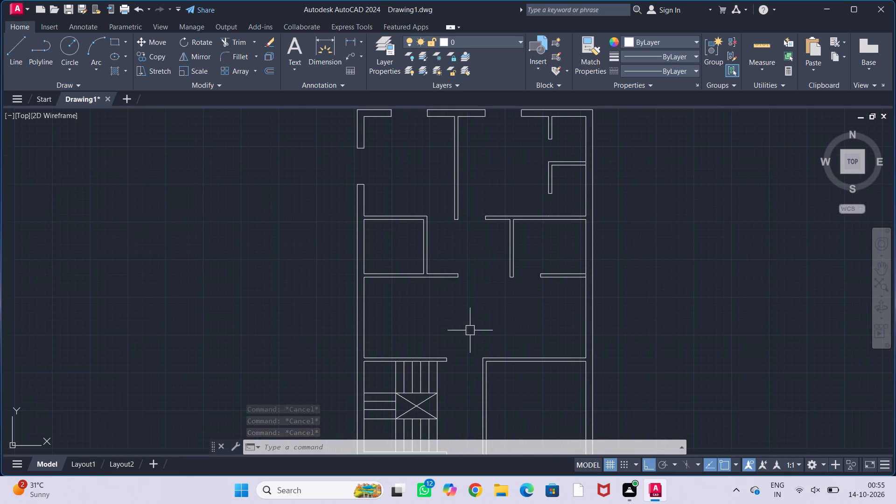
pyautogui.moveTo(456, 330); pyautogui.dragTo(474, 301, button='middle')
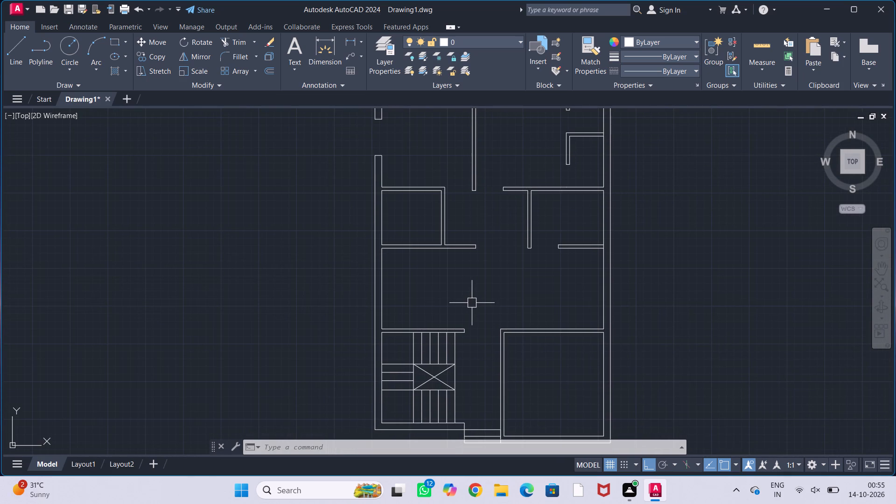
pyautogui.moveTo(478, 300); pyautogui.dragTo(482, 394, button='middle')
pyautogui.moveTo(480, 364); pyautogui.dragTo(480, 377, button='middle')
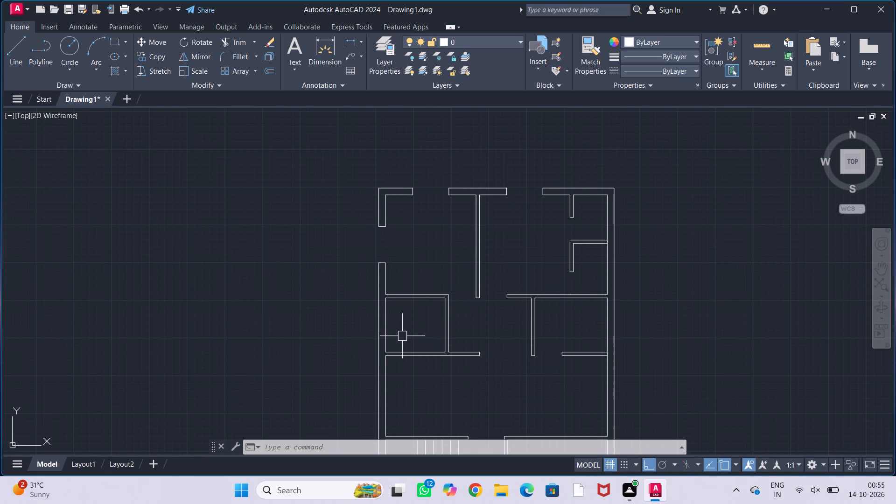
pyautogui.moveTo(399, 336); pyautogui.dragTo(419, 313, button='middle')
pyautogui.scroll(1, 411, 312)
pyautogui.moveTo(421, 315); pyautogui.dragTo(417, 309, button='middle')
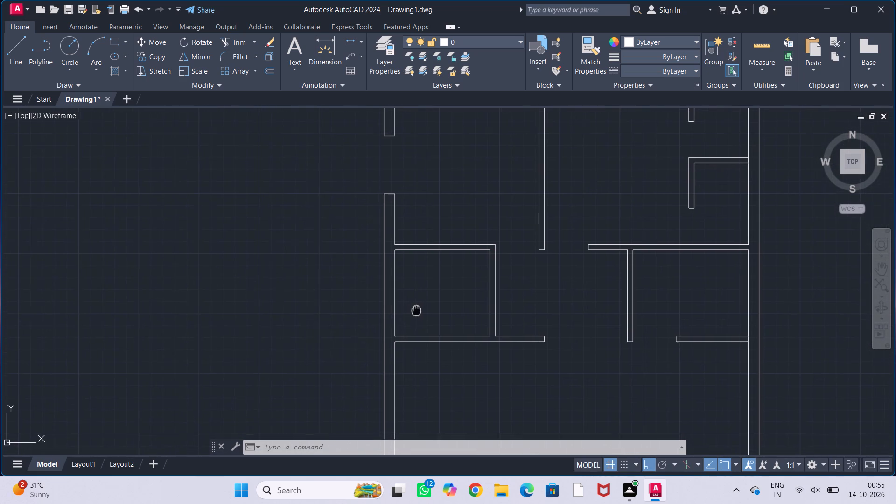
pyautogui.moveTo(417, 309); pyautogui.dragTo(428, 305, button='middle')
pyautogui.moveTo(426, 305); pyautogui.dragTo(468, 308, button='middle')
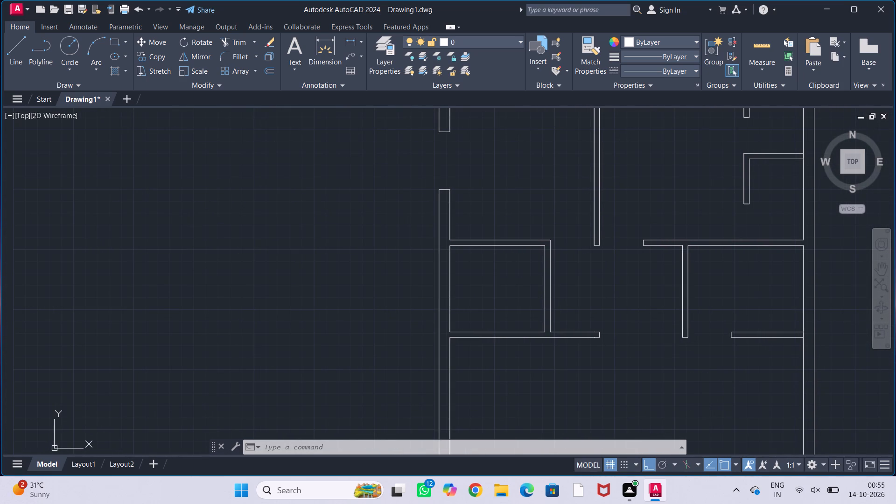
pyautogui.moveTo(468, 308); pyautogui.dragTo(478, 313, button='middle')
pyautogui.scroll(1, 478, 313)
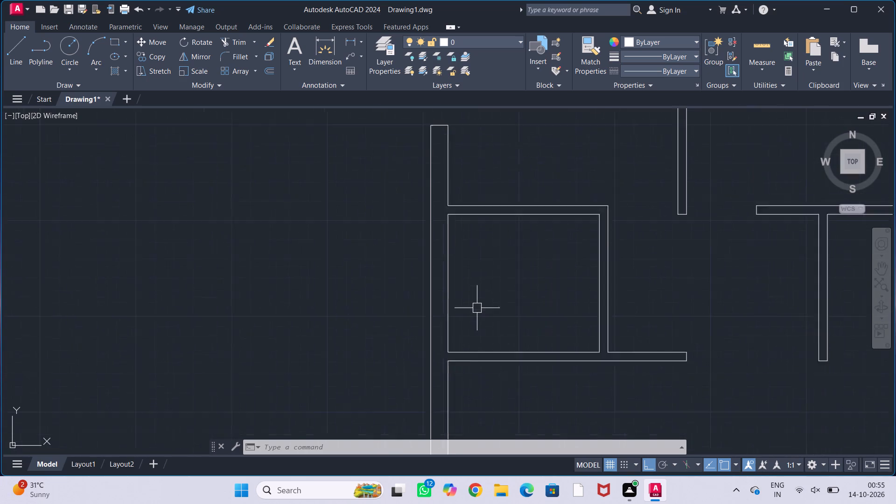
pyautogui.scroll(1, 476, 307)
pyautogui.press('l')
pyautogui.press('Return')
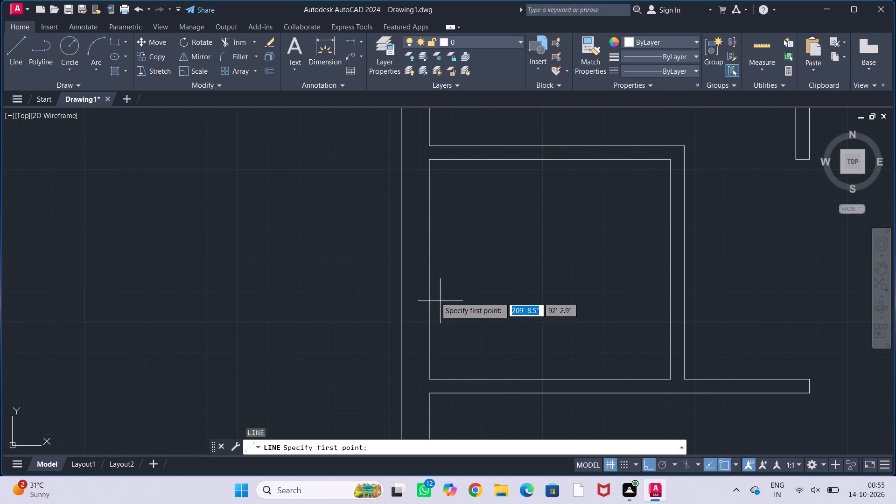
pyautogui.click(427, 269)
pyautogui.click(399, 269)
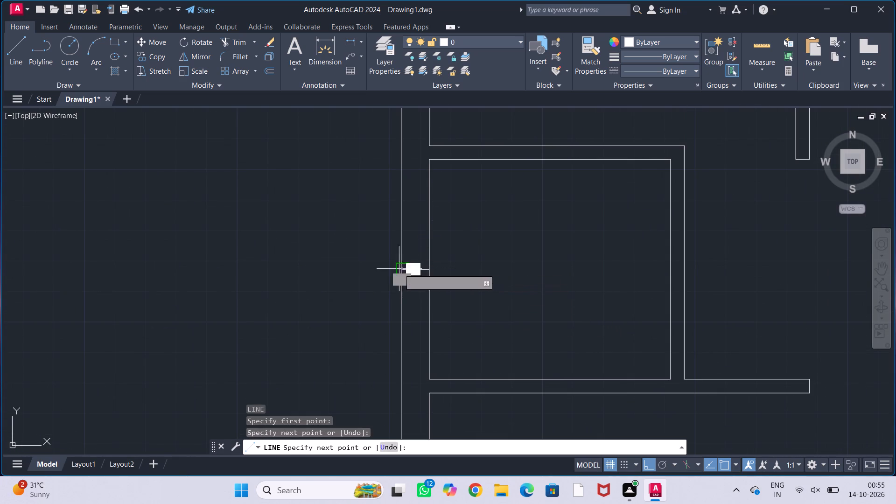
pyautogui.press('Escape')
pyautogui.press('Escape')
pyautogui.press('Escape')
pyautogui.press('Escape')
pyautogui.press('Escape')
# Offset the short line across the middle-left room's outer wall by 1' both upward and downward to mark an opening.
pyautogui.write('off')
pyautogui.press('Return')
pyautogui.write("1'")
pyautogui.press('Return')
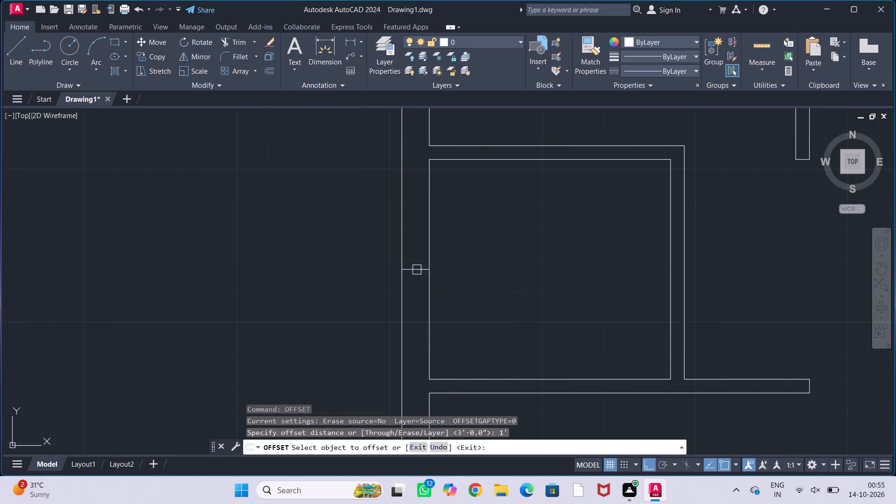
pyautogui.click(417, 270)
pyautogui.click(419, 237)
pyautogui.click(420, 270)
pyautogui.click(416, 314)
pyautogui.press('Escape')
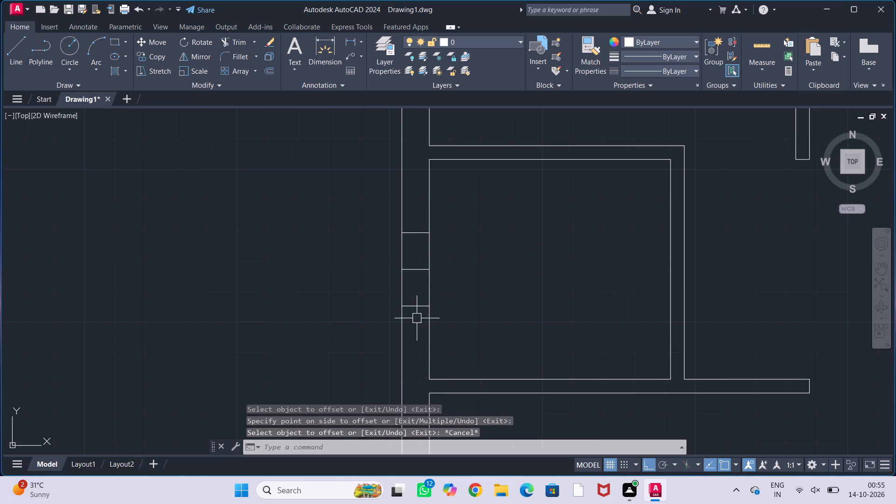
pyautogui.press('Escape')
pyautogui.press('Escape')
pyautogui.press('Escape')
pyautogui.press('Escape')
# Trim both outer wall lines of the middle-left room between the opening marks and remove the centre line.
pyautogui.write('tr')
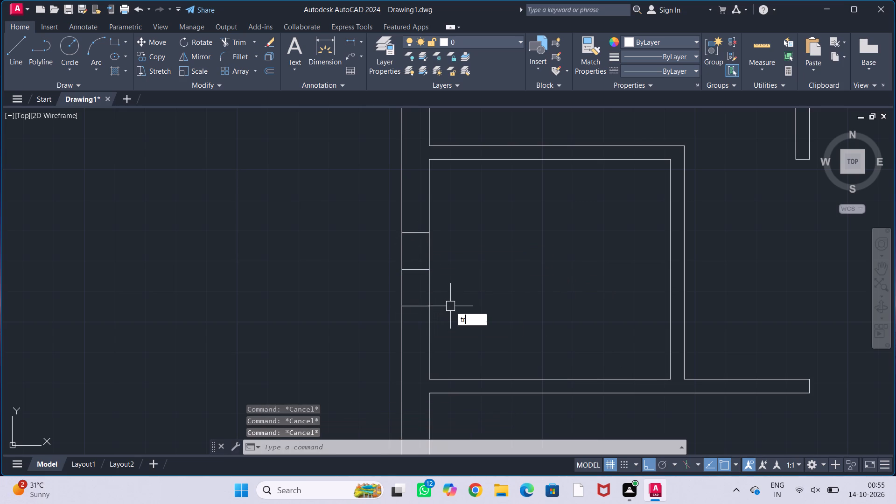
pyautogui.press('Return')
pyautogui.moveTo(387, 255); pyautogui.dragTo(505, 245)
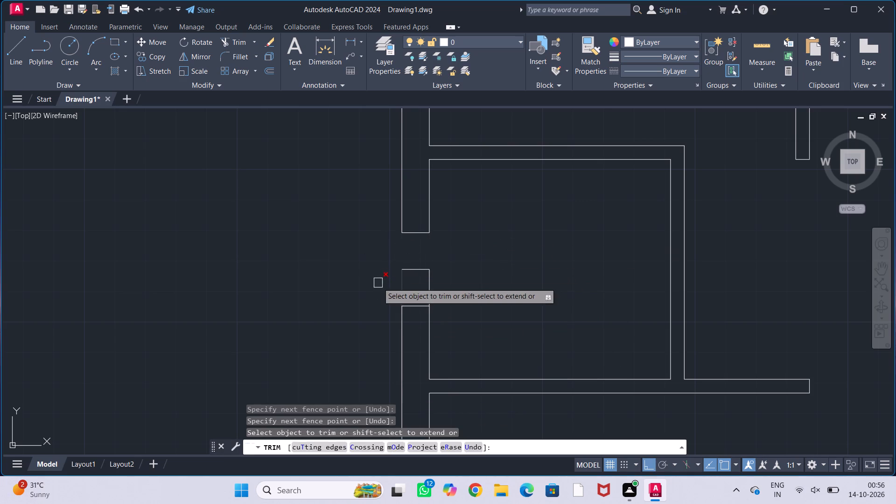
pyautogui.moveTo(372, 285); pyautogui.dragTo(492, 281)
pyautogui.click(413, 273)
pyautogui.press('Escape')
pyautogui.press('Escape')
pyautogui.press('Escape')
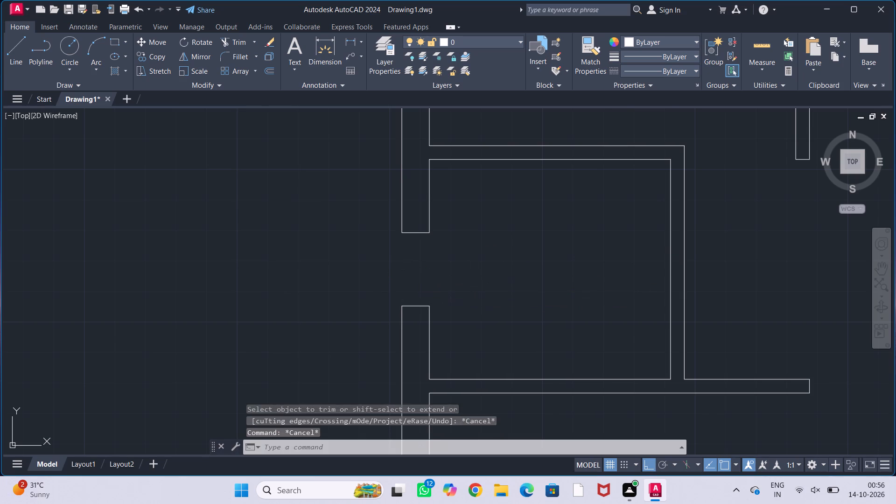
pyautogui.press('Escape')
# Start an Offset for the next opening in the middle-left small room.
pyautogui.scroll(-2, 465, 284)
pyautogui.moveTo(502, 316); pyautogui.dragTo(451, 287, button='middle')
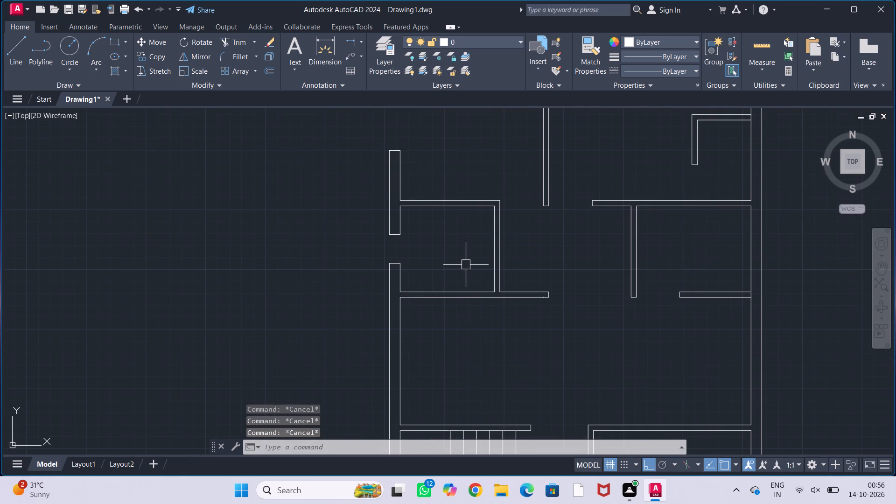
pyautogui.moveTo(466, 265); pyautogui.dragTo(459, 278, button='middle')
pyautogui.scroll(1, 458, 282)
pyautogui.moveTo(459, 288); pyautogui.dragTo(469, 271, button='middle')
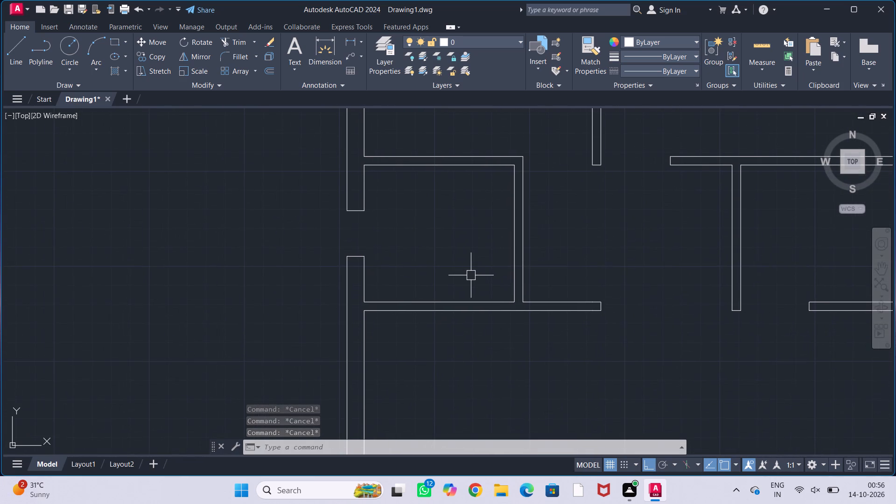
pyautogui.press('o')
pyautogui.write('ff')
pyautogui.press('Return')
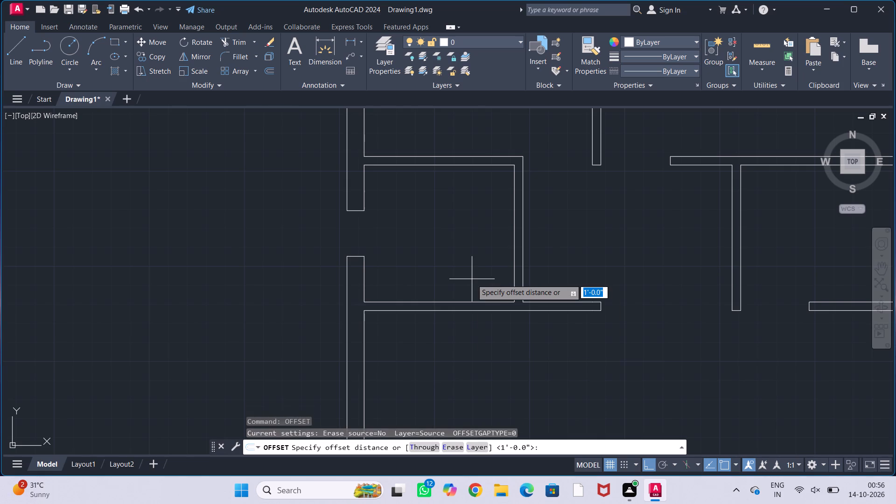
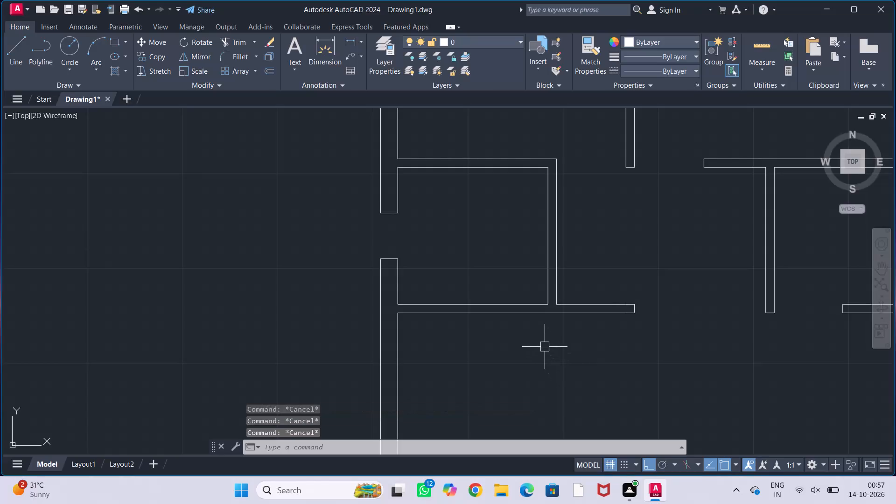
# Offset the lower inner wall line of the middle-left small room upward by 2'6".
pyautogui.moveTo(544, 346); pyautogui.dragTo(525, 354, button='middle')
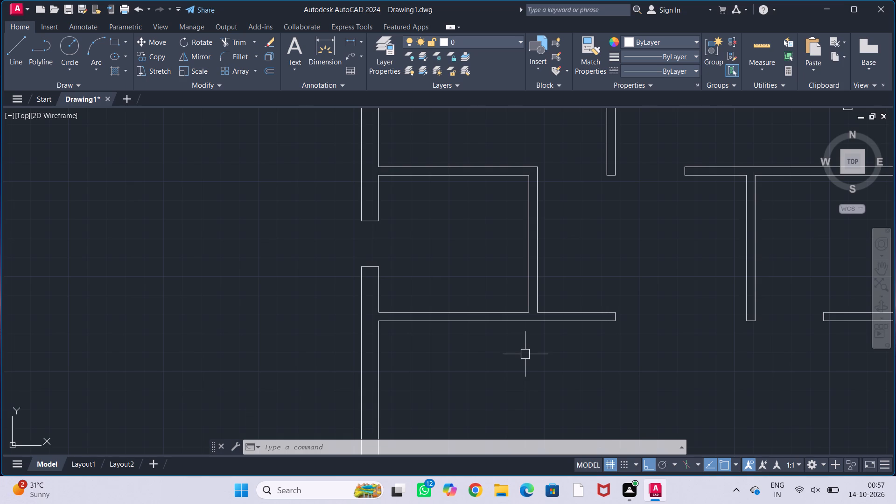
pyautogui.press('o')
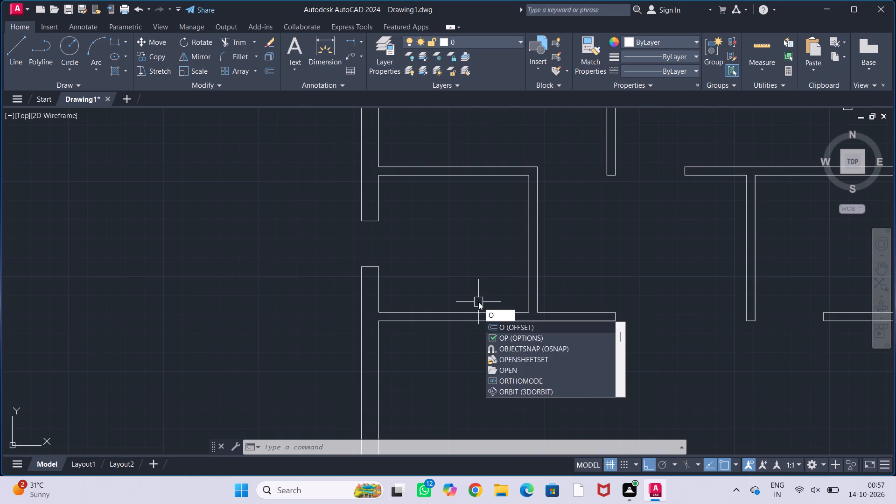
pyautogui.write('ff')
pyautogui.press('Return')
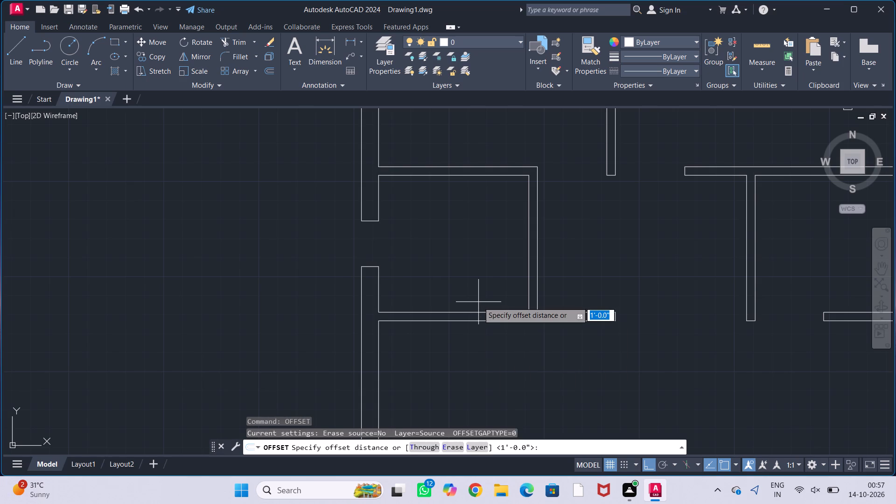
pyautogui.write('2\'6"')
pyautogui.press('Return')
pyautogui.click(502, 312)
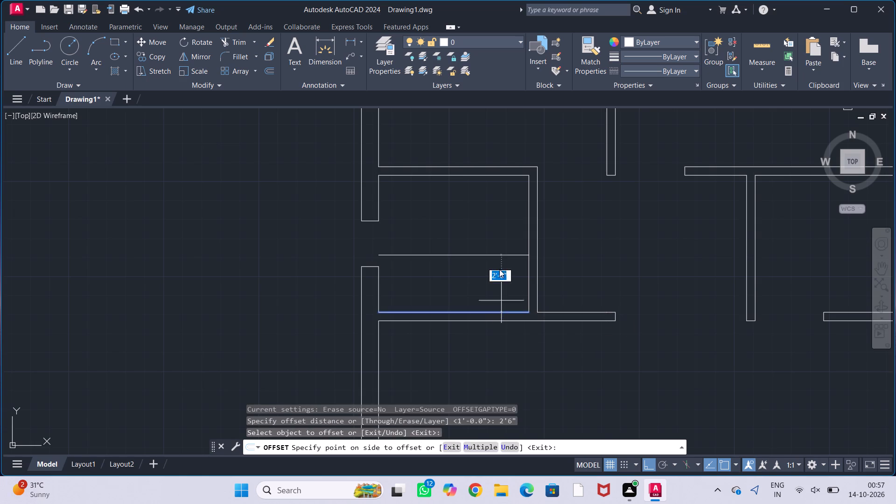
pyautogui.click(499, 268)
pyautogui.press('Escape')
pyautogui.press('Escape')
pyautogui.press('Escape')
pyautogui.press('Escape')
pyautogui.press('Escape')
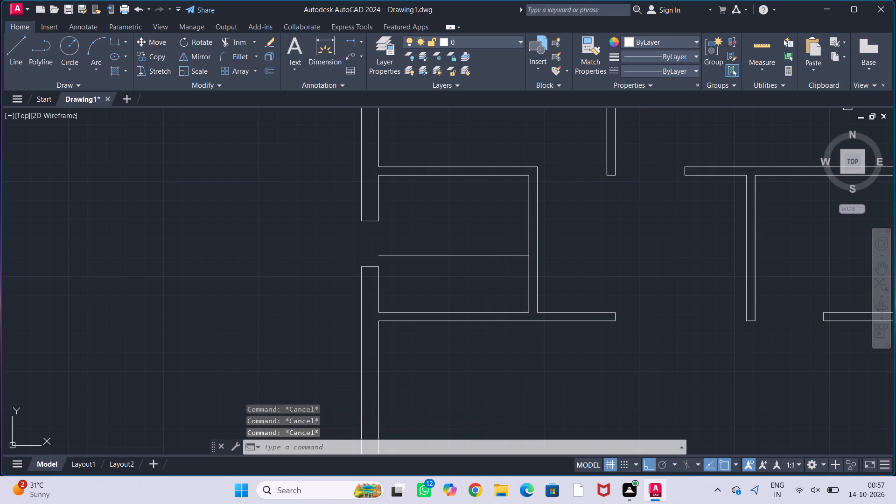
# Extend the offset line and the small room's lower inner line across the thickness of its right-hand wall.
pyautogui.press('e')
pyautogui.press('x')
pyautogui.press('Return')
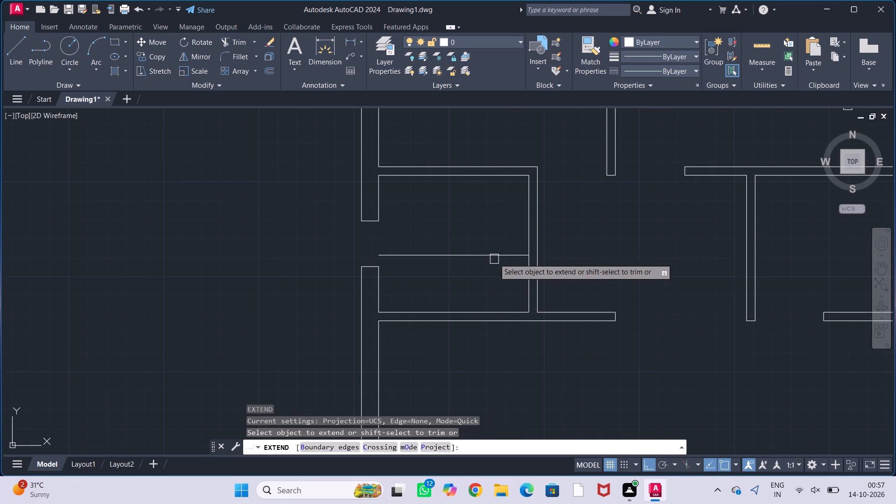
pyautogui.click(494, 257)
pyautogui.click(504, 308)
pyautogui.press('Escape')
pyautogui.press('Escape')
pyautogui.press('Escape')
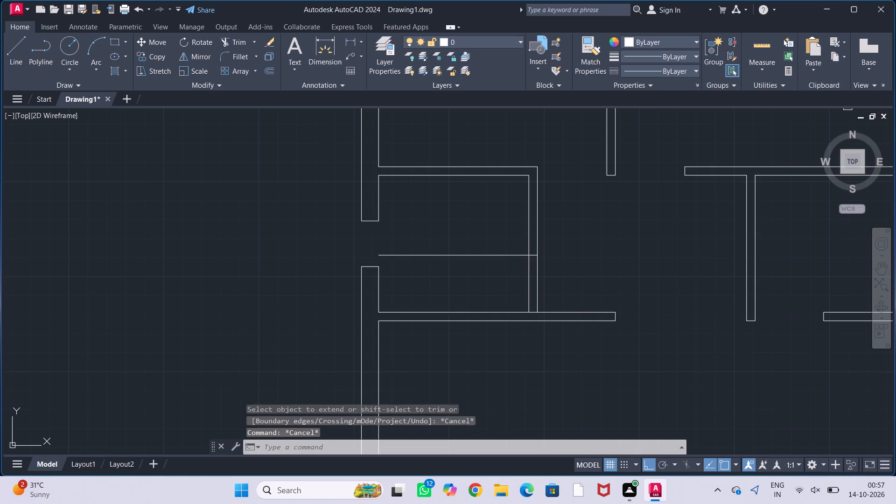
pyautogui.press('Escape')
pyautogui.press('Escape')
# Trim the small room's right-hand wall below the offset line and remove the rest of that line, leaving a door opening.
pyautogui.write('tr')
pyautogui.press('Return')
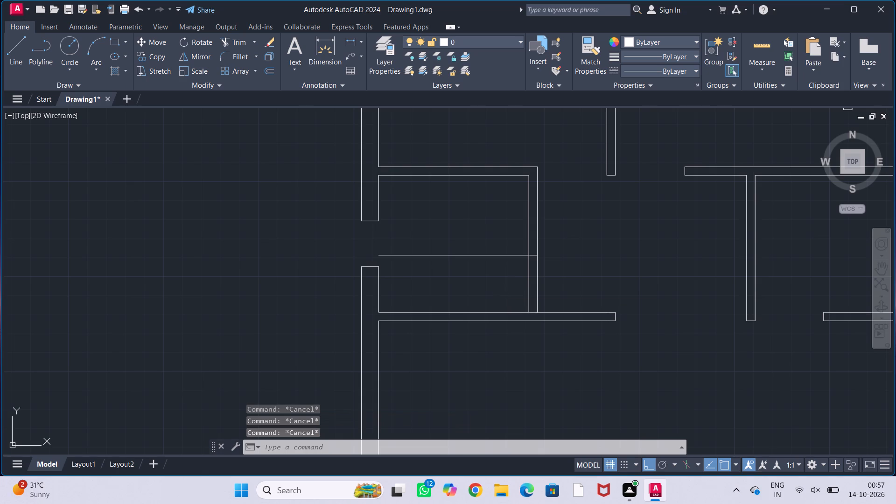
pyautogui.click(474, 252)
pyautogui.moveTo(499, 285); pyautogui.dragTo(575, 280)
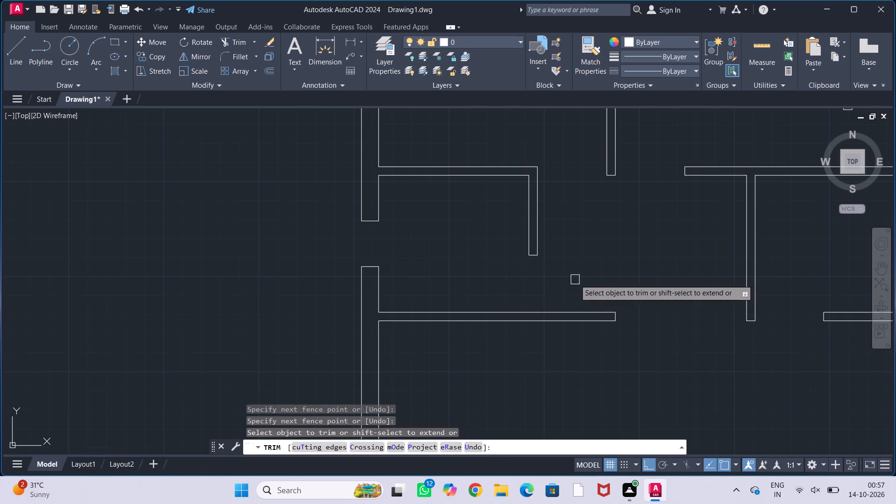
pyautogui.press('Escape')
pyautogui.press('Escape')
pyautogui.press('Escape')
pyautogui.press('Escape')
pyautogui.press('Escape')
# Offset the left inner wall line of the lower-right room by 3' into the room.
pyautogui.scroll(-1, 567, 283)
pyautogui.moveTo(569, 283); pyautogui.dragTo(541, 284, button='middle')
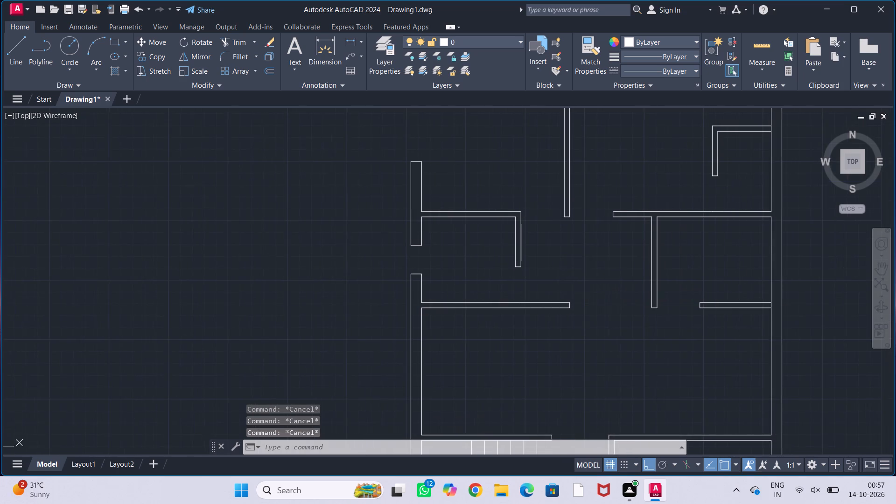
pyautogui.moveTo(546, 347); pyautogui.dragTo(531, 313, button='middle')
pyautogui.moveTo(517, 347); pyautogui.dragTo(518, 323, button='middle')
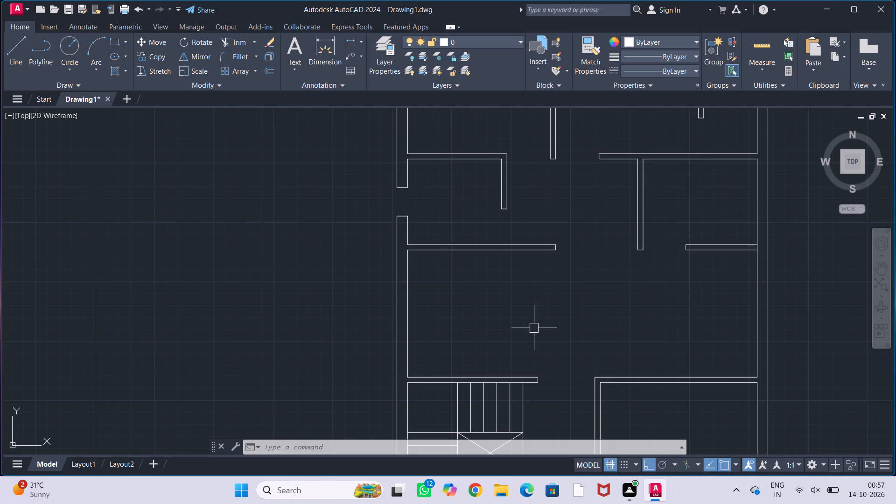
pyautogui.moveTo(623, 318); pyautogui.dragTo(616, 321, button='middle')
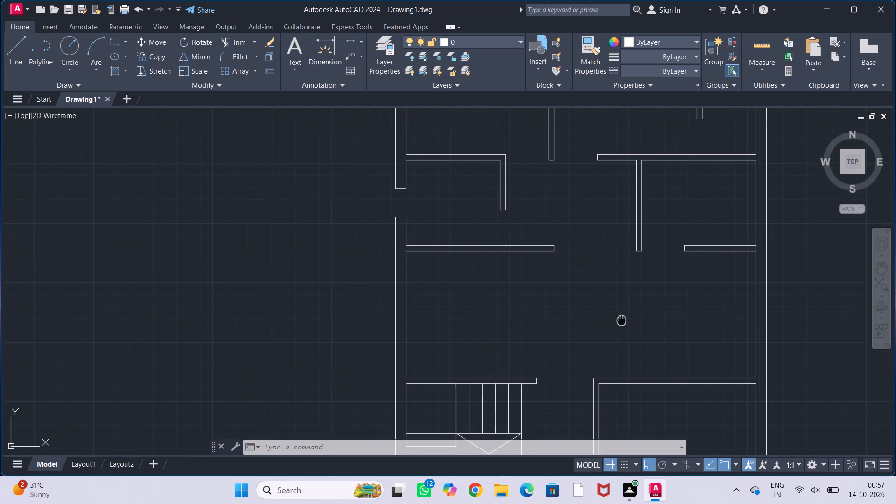
pyautogui.moveTo(616, 321); pyautogui.dragTo(598, 332, button='middle')
pyautogui.moveTo(606, 327); pyautogui.dragTo(600, 327, button='middle')
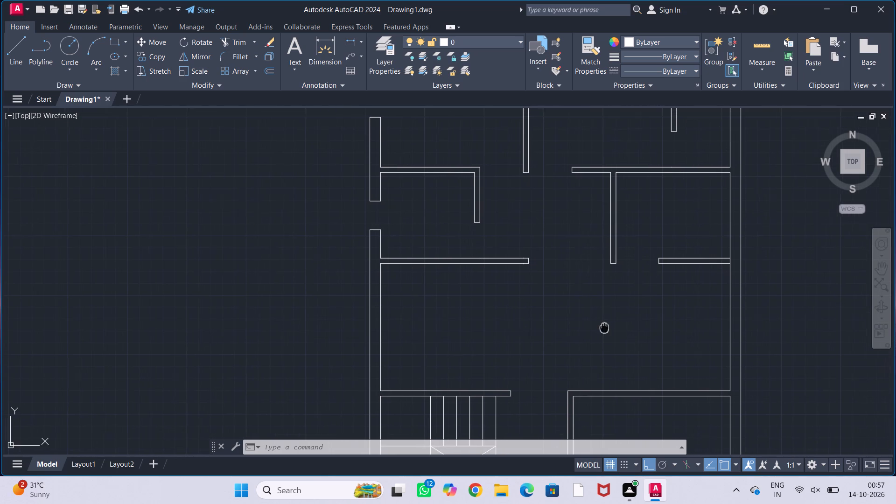
pyautogui.moveTo(600, 327); pyautogui.dragTo(585, 335, button='middle')
pyautogui.moveTo(634, 413); pyautogui.dragTo(632, 291, button='middle')
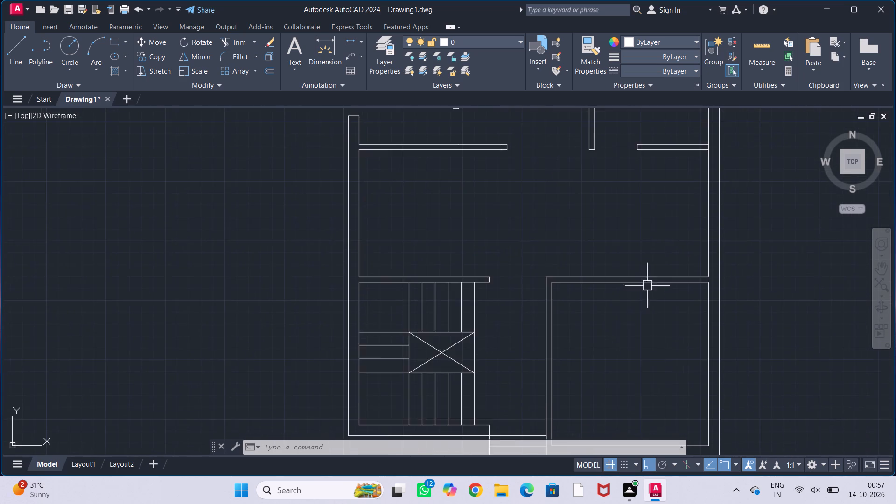
pyautogui.scroll(1, 603, 313)
pyautogui.moveTo(597, 305); pyautogui.dragTo(596, 299, button='middle')
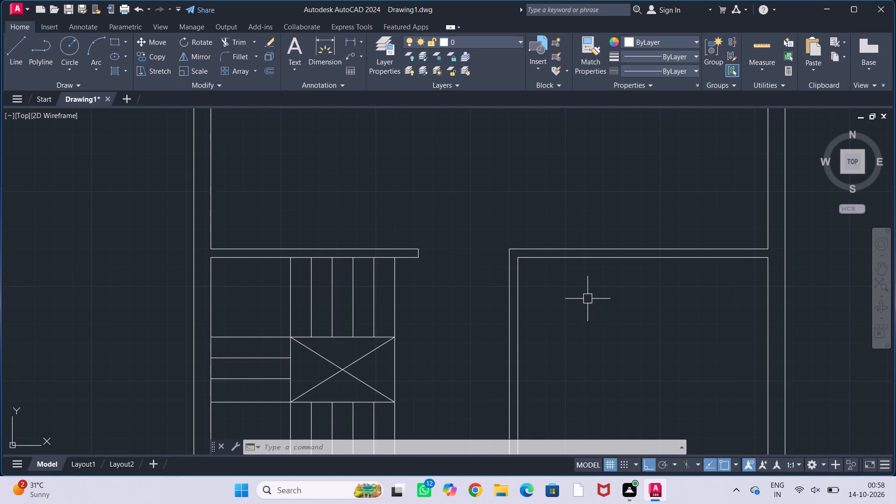
pyautogui.moveTo(589, 293); pyautogui.dragTo(591, 288, button='middle')
pyautogui.write('off')
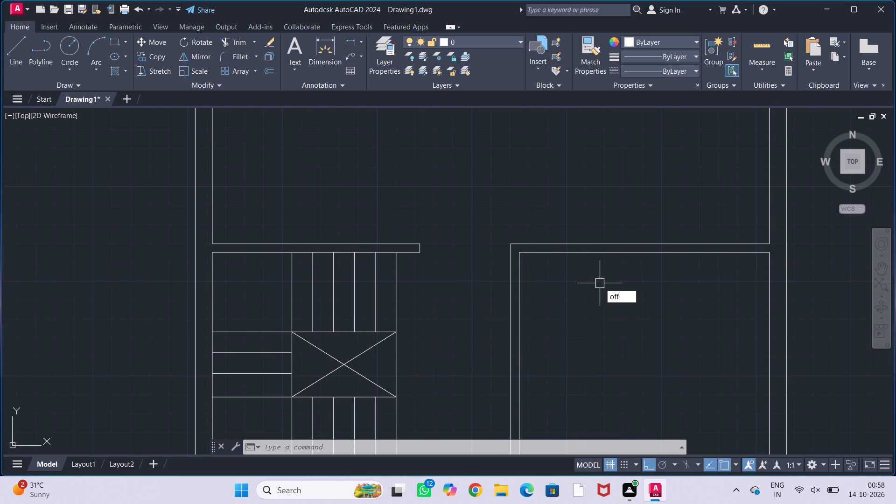
pyautogui.press('Return')
pyautogui.write("3'")
pyautogui.press('Return')
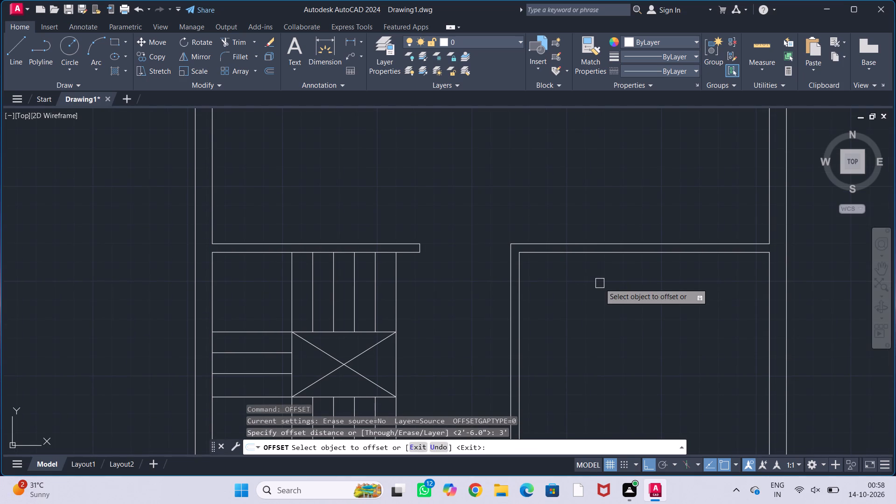
pyautogui.click(519, 320)
pyautogui.click(621, 313)
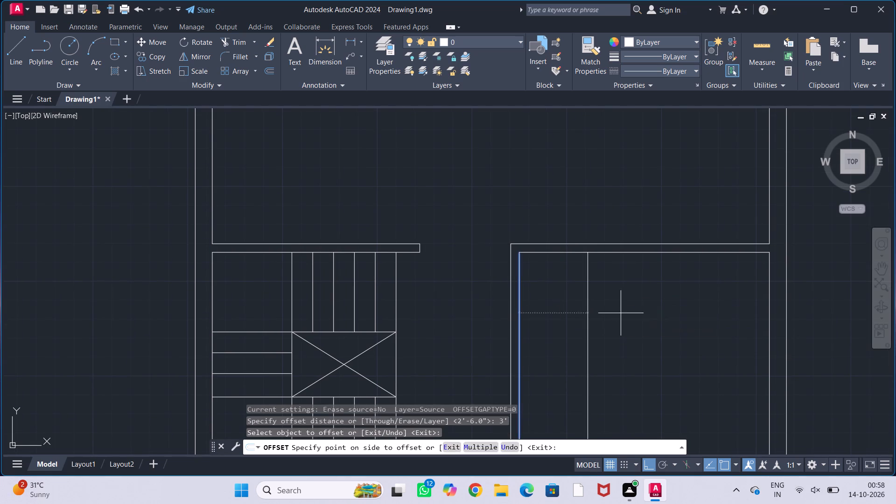
pyautogui.press('Escape')
pyautogui.press('Escape')
pyautogui.press('Escape')
pyautogui.press('Escape')
pyautogui.press('Escape')
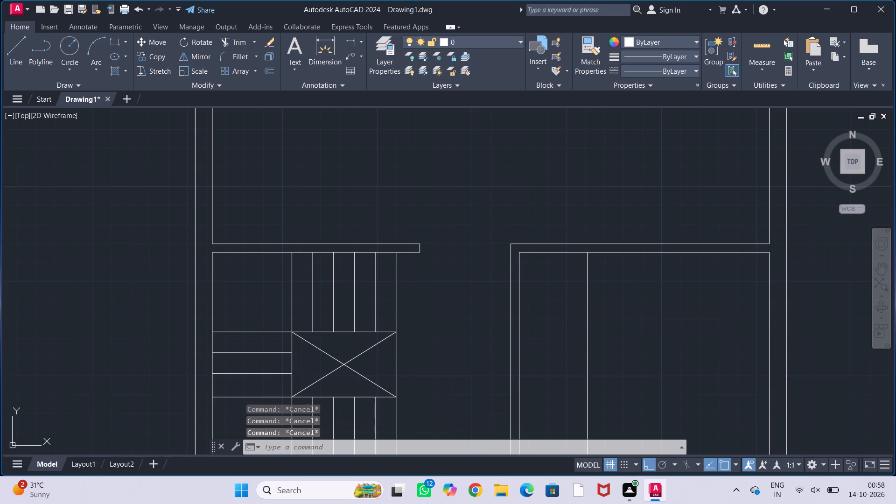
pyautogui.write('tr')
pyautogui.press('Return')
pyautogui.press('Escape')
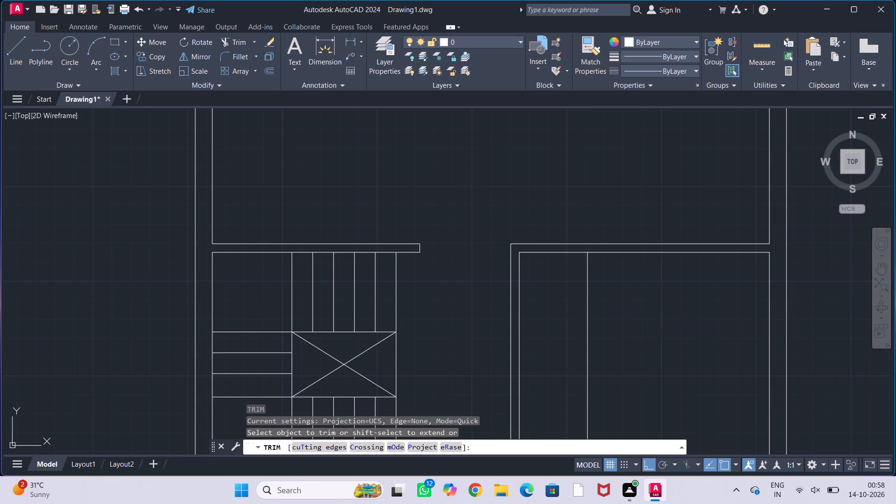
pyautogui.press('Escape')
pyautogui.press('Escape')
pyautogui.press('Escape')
# Extend the offset line and the lower-right room's left inner line up across the thickness of its top wall.
pyautogui.write('ex')
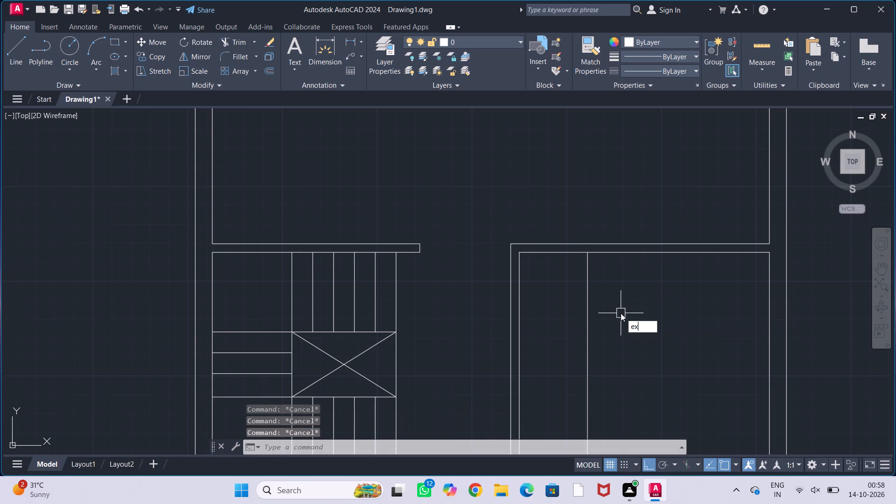
pyautogui.press('Return')
pyautogui.click(587, 329)
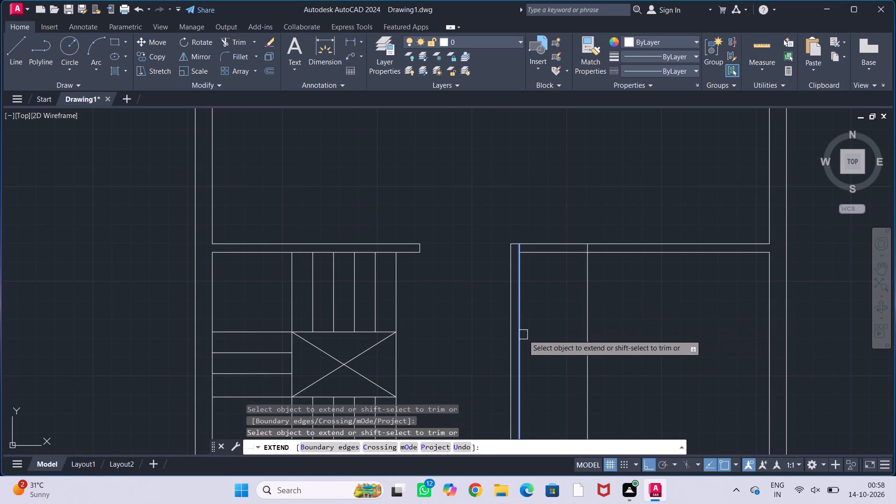
pyautogui.click(523, 335)
pyautogui.press('Escape')
pyautogui.press('Escape')
pyautogui.press('Escape')
pyautogui.press('Escape')
pyautogui.press('Escape')
# Trim the lower-right room's top wall between the two extended lines and remove the leftover offset line to form a door opening.
pyautogui.write('tr')
pyautogui.press('Return')
pyautogui.moveTo(546, 215); pyautogui.dragTo(551, 301)
pyautogui.click(589, 333)
pyautogui.press('Escape')
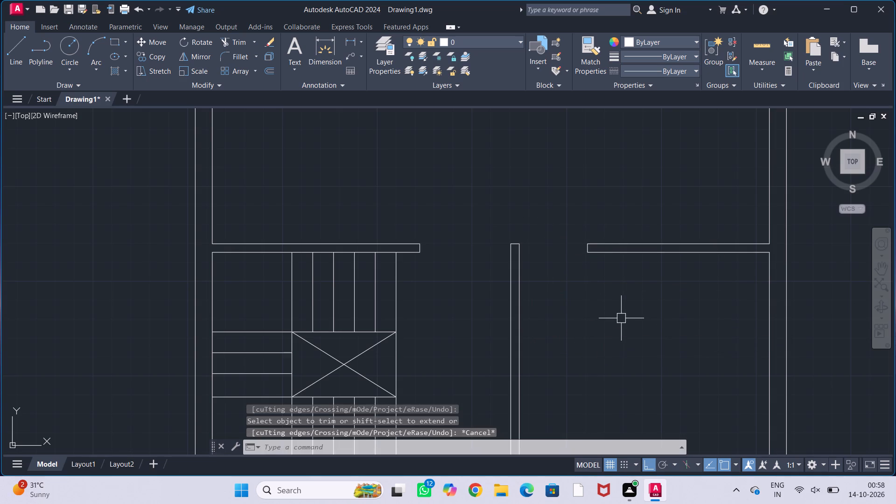
pyautogui.press('Escape')
pyautogui.press('Escape')
pyautogui.press('Escape')
# Review the whole floor plan and its wall openings.
pyautogui.scroll(-2, 622, 311)
pyautogui.moveTo(629, 322); pyautogui.dragTo(596, 322, button='middle')
pyautogui.moveTo(596, 336); pyautogui.dragTo(580, 327, button='middle')
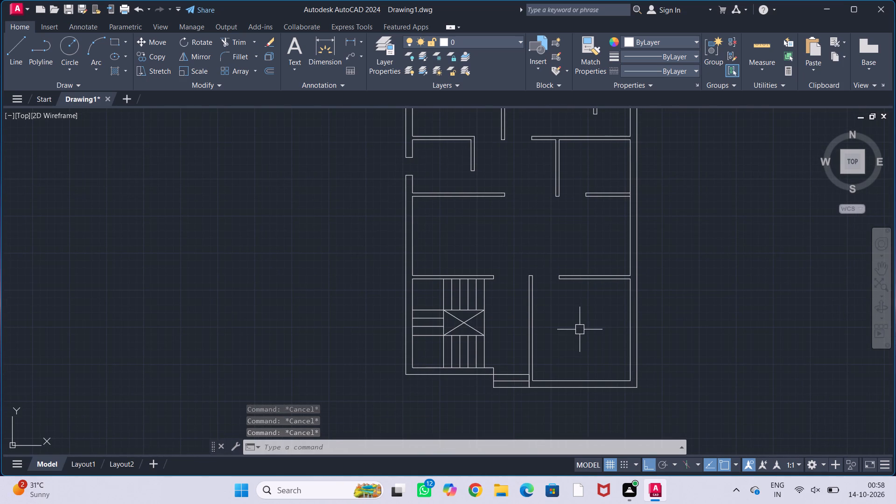
pyautogui.moveTo(580, 329); pyautogui.dragTo(581, 352, button='middle')
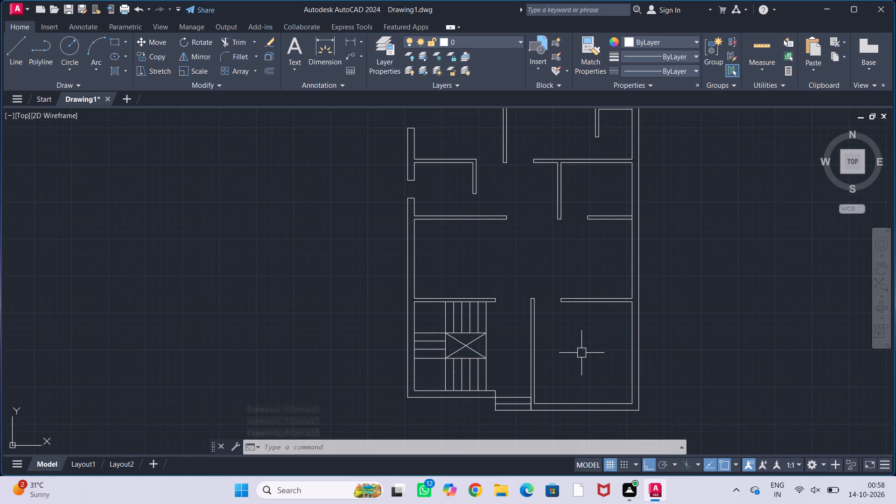
pyautogui.moveTo(562, 256); pyautogui.dragTo(551, 273, button='middle')
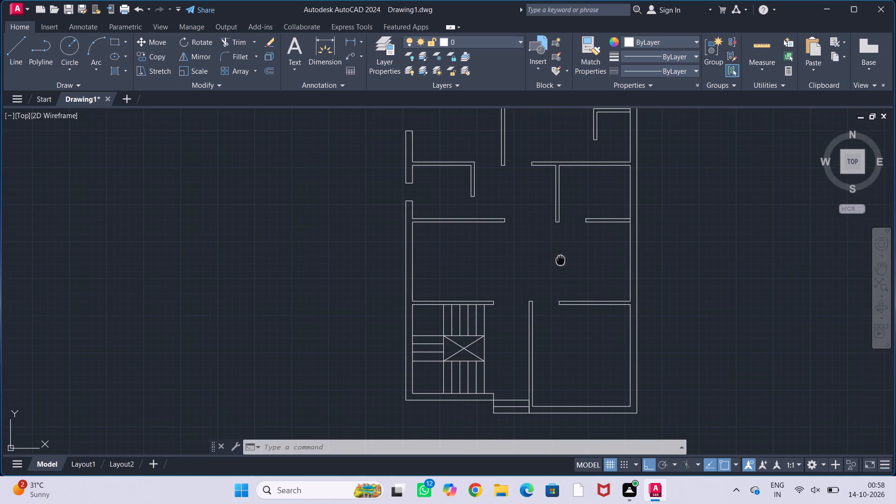
pyautogui.moveTo(551, 273); pyautogui.dragTo(516, 294, button='middle')
pyautogui.scroll(-1, 506, 302)
pyautogui.moveTo(511, 310); pyautogui.dragTo(493, 299, button='middle')
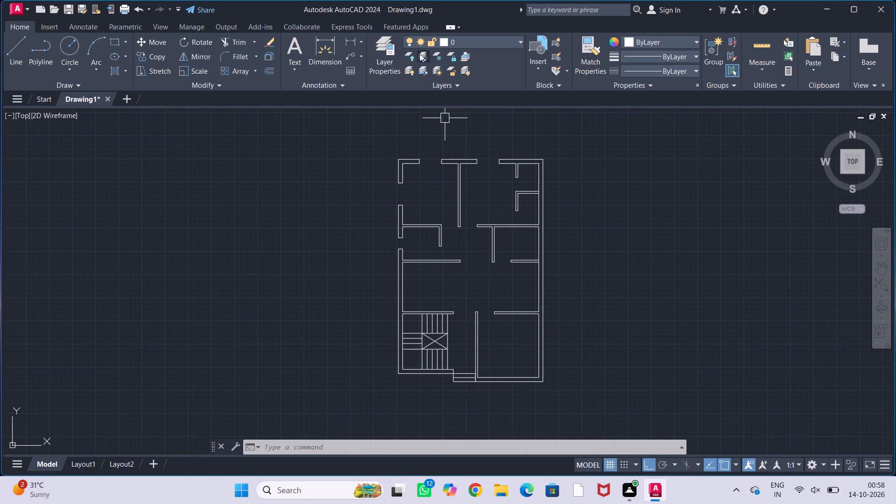
# Create a new layer named wall.
pyautogui.click(378, 53)
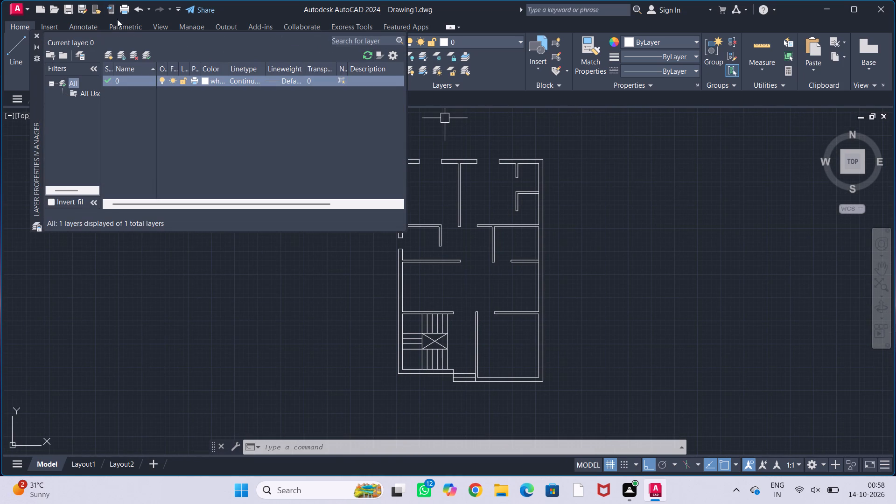
pyautogui.click(123, 53)
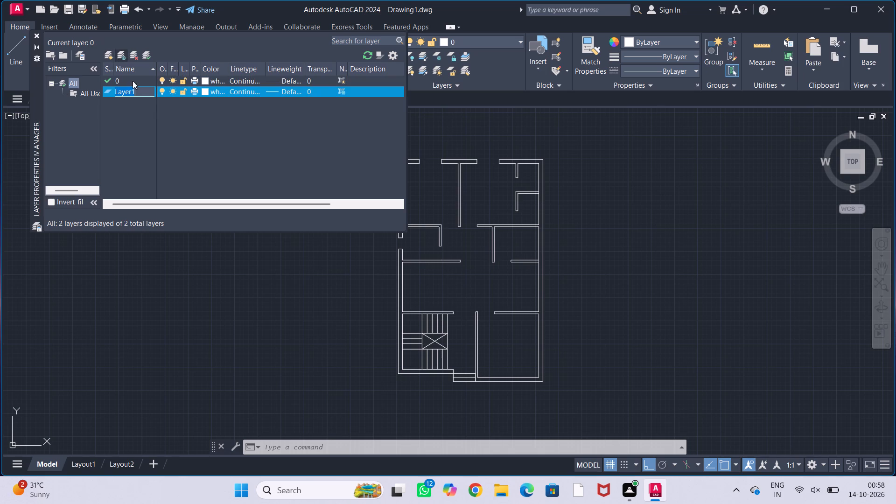
pyautogui.press('BackSpace')
pyautogui.write('wall')
pyautogui.click(179, 135)
# Create a new layer named door and set its colour to index 140.
pyautogui.click(122, 51)
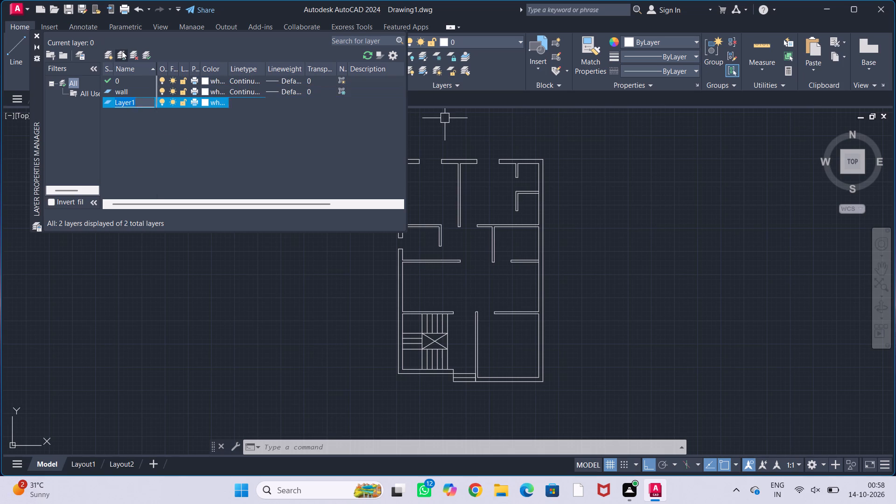
pyautogui.press('BackSpace')
pyautogui.write('door')
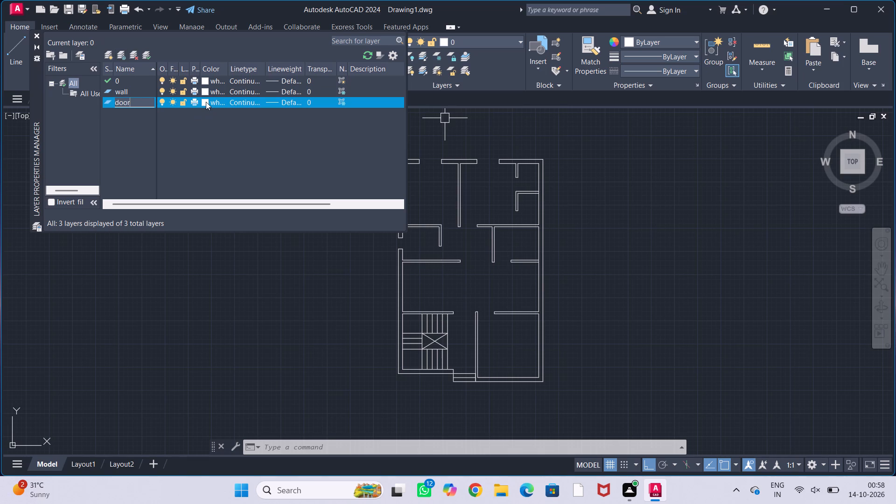
pyautogui.click(205, 102)
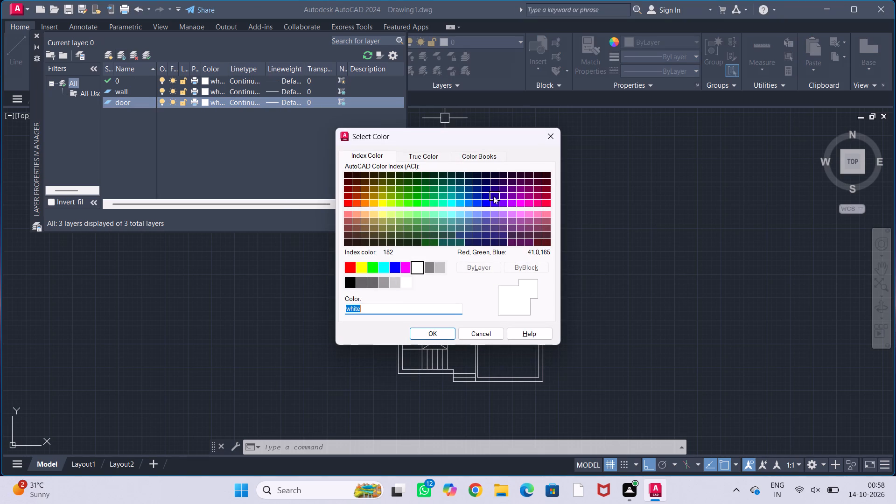
pyautogui.click(461, 199)
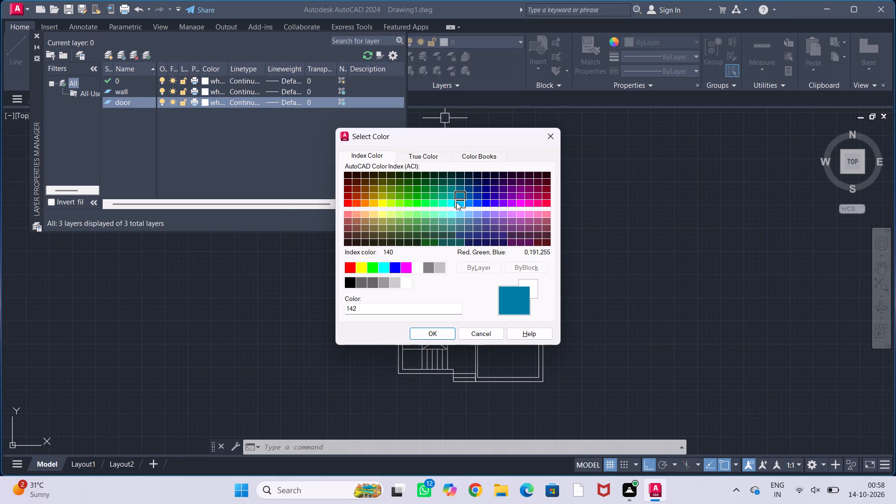
pyautogui.click(456, 202)
pyautogui.click(432, 337)
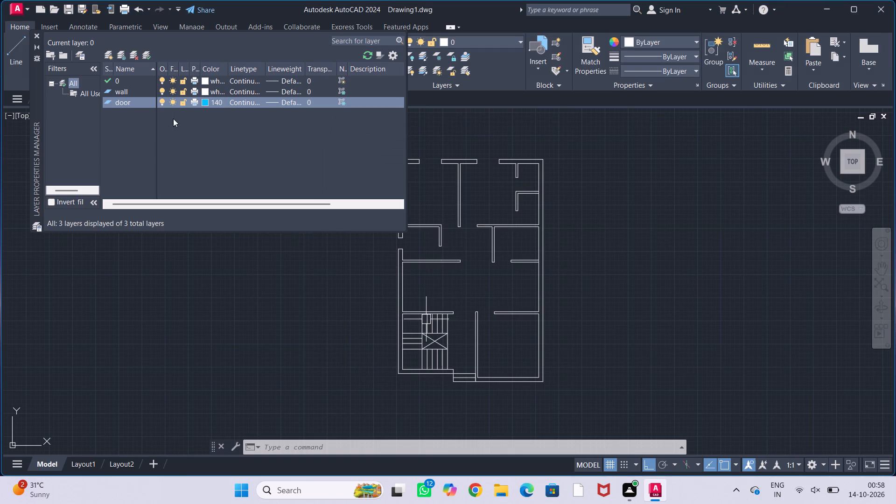
# Create a new layer named window and set its colour to index 201.
pyautogui.click(119, 52)
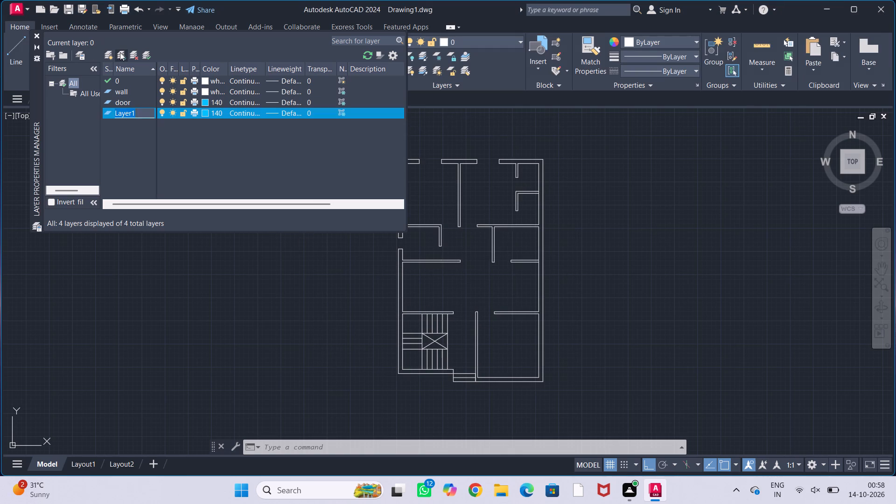
pyautogui.press('BackSpace')
pyautogui.write('window')
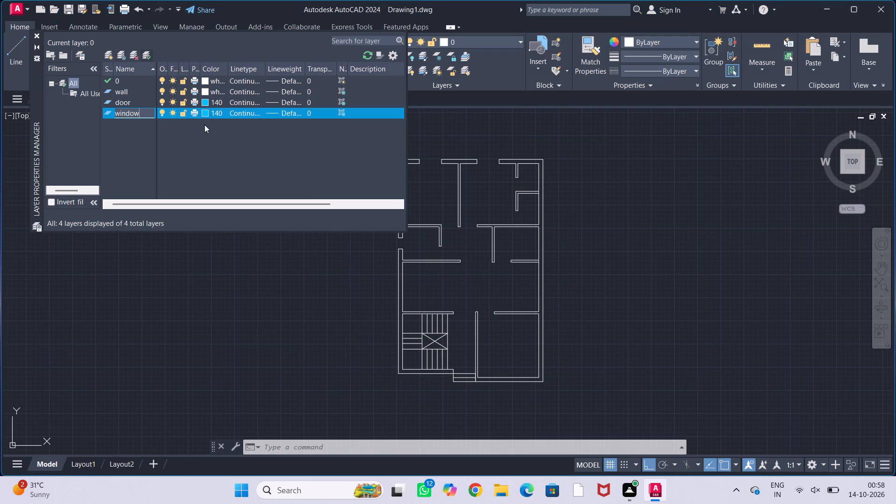
pyautogui.click(206, 113)
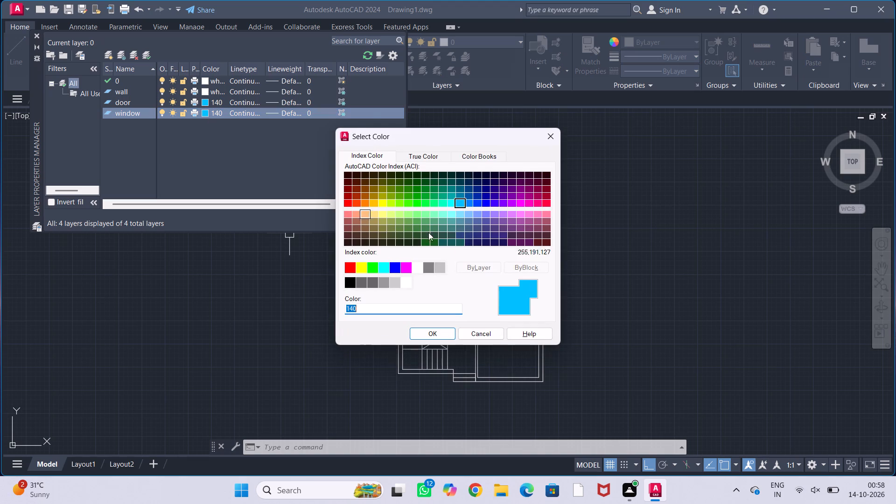
pyautogui.click(515, 214)
pyautogui.click(445, 336)
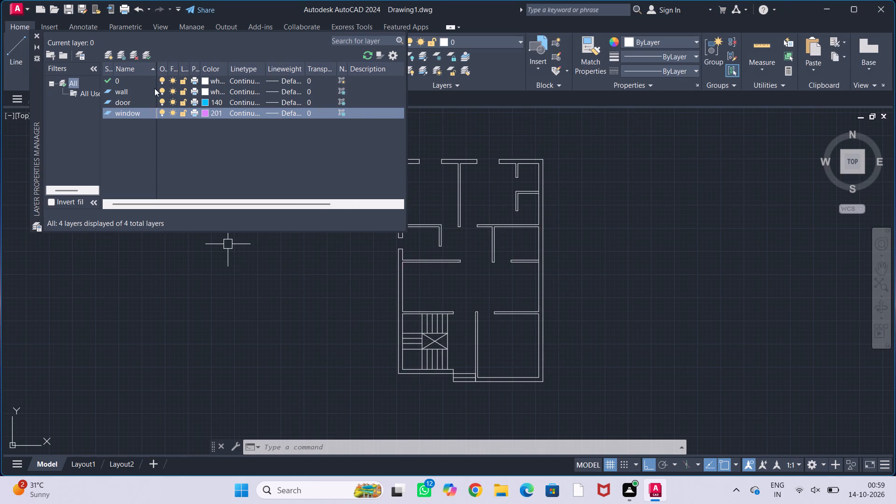
# Create a new layer named ventilator, set its colour to index 32, and close the layer manager.
pyautogui.click(119, 55)
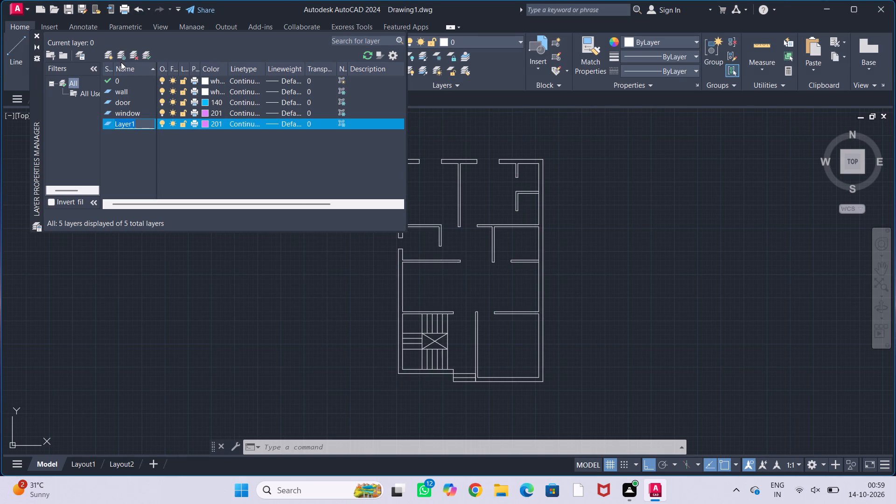
pyautogui.press('BackSpace')
pyautogui.write('ventilator')
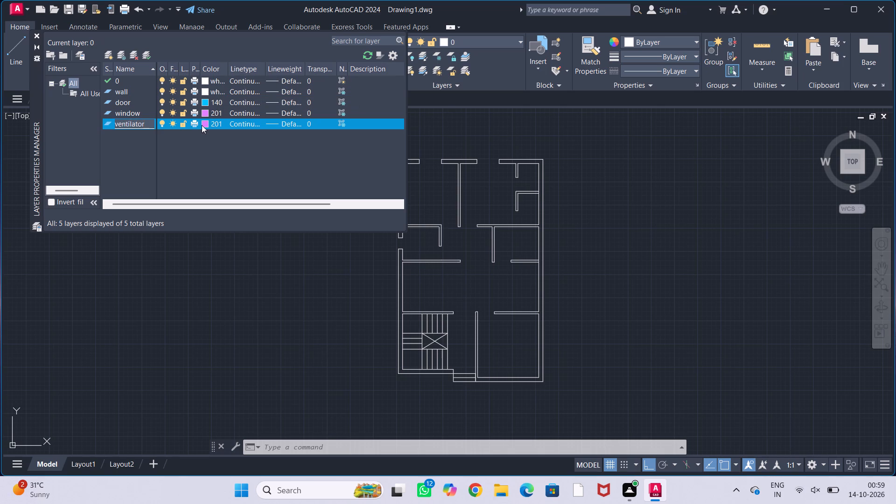
pyautogui.click(203, 125)
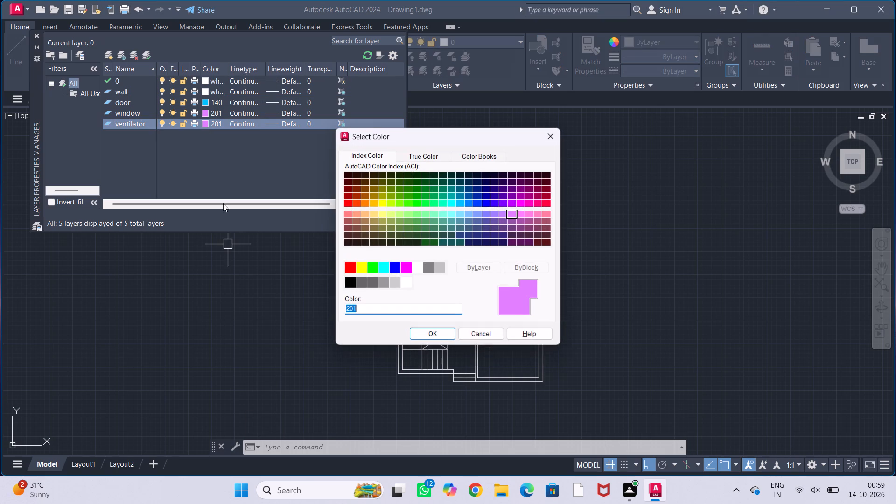
pyautogui.click(366, 199)
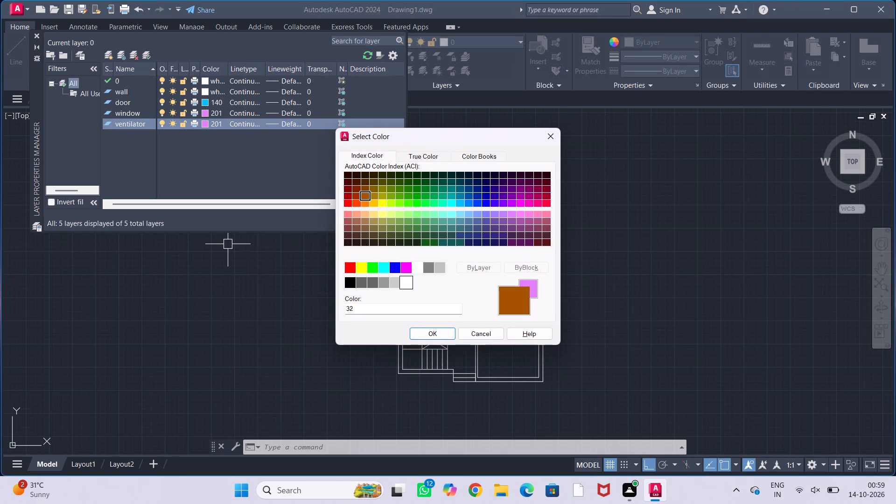
pyautogui.click(422, 335)
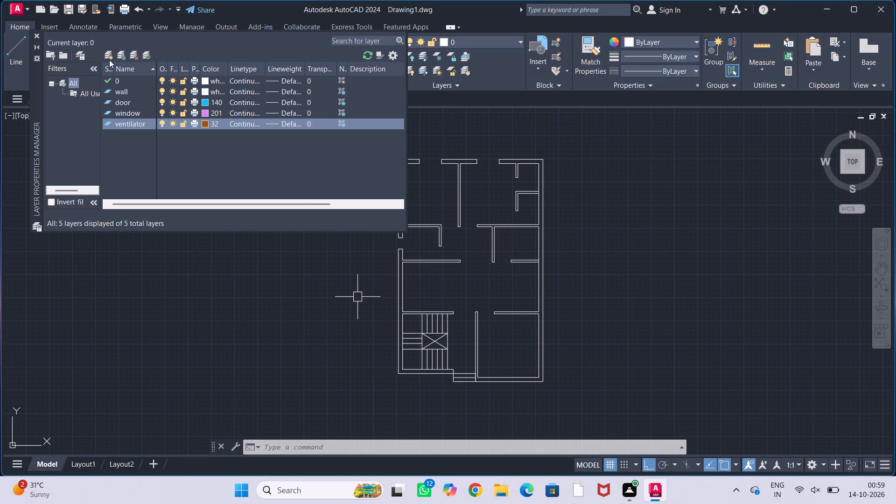
pyautogui.click(36, 36)
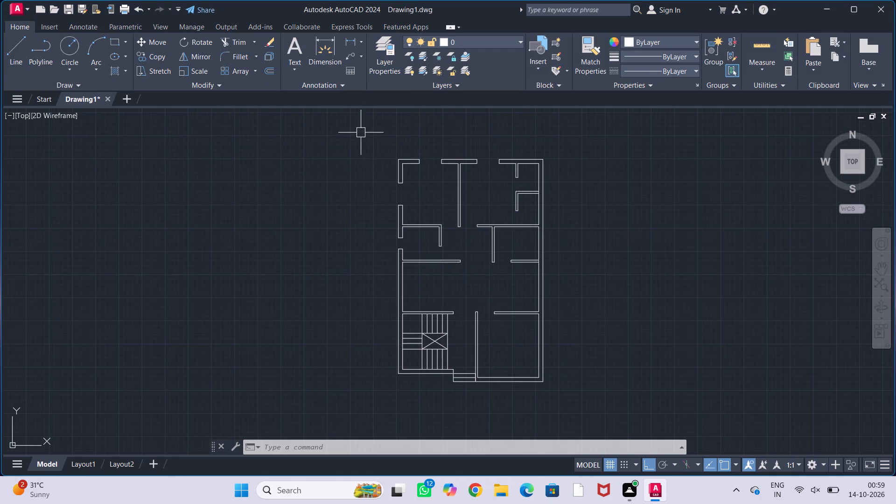
# Select the entire floor plan, including the staircase, and assign it to the wall layer.
pyautogui.moveTo(361, 133); pyautogui.dragTo(392, 145)
pyautogui.click(588, 391)
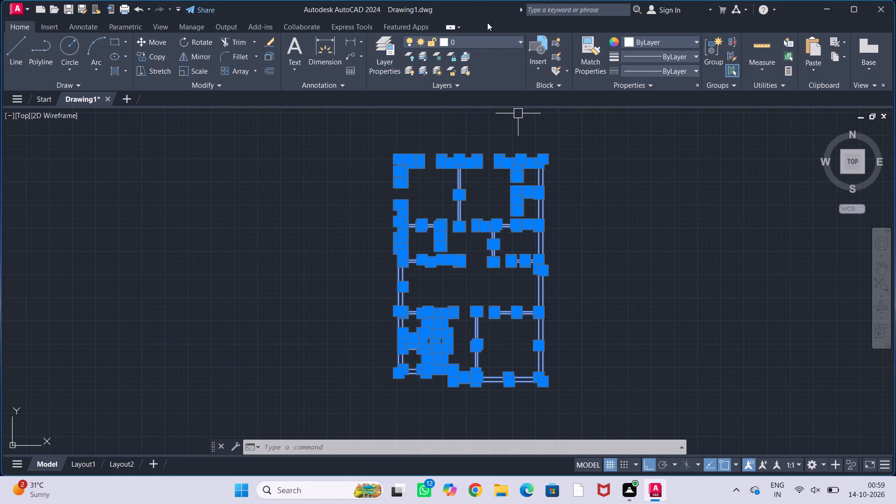
pyautogui.click(495, 41)
pyautogui.click(491, 98)
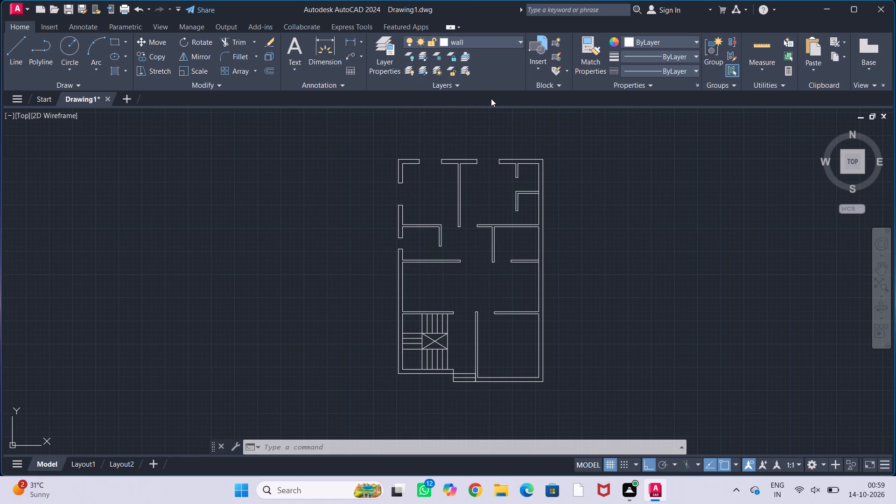
pyautogui.press('Escape')
pyautogui.press('Escape')
pyautogui.press('Escape')
pyautogui.press('Escape')
pyautogui.press('Escape')
# Make wall the current layer with nothing selected.
pyautogui.click(498, 44)
pyautogui.click(502, 98)
pyautogui.press('Escape')
pyautogui.press('Escape')
pyautogui.press('Escape')
pyautogui.click(494, 45)
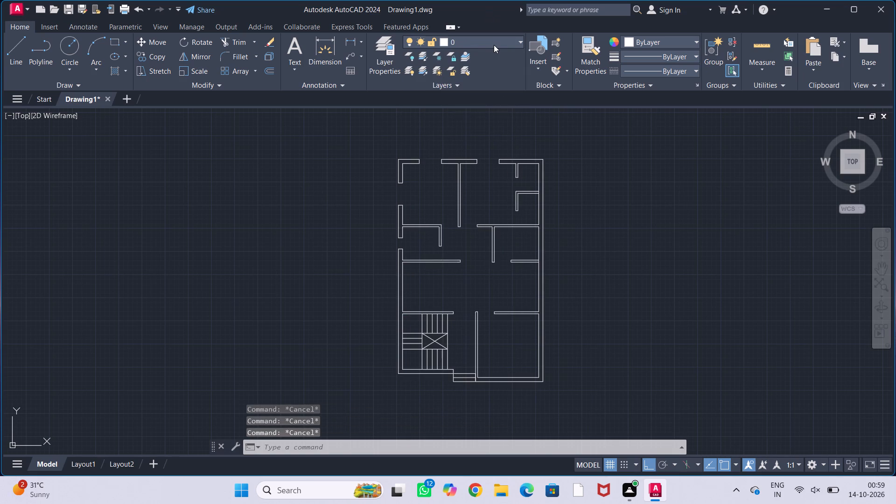
pyautogui.click(493, 96)
# Select the whole floor plan again and reassign it to the wall layer.
pyautogui.moveTo(357, 144); pyautogui.dragTo(396, 150)
pyautogui.click(615, 402)
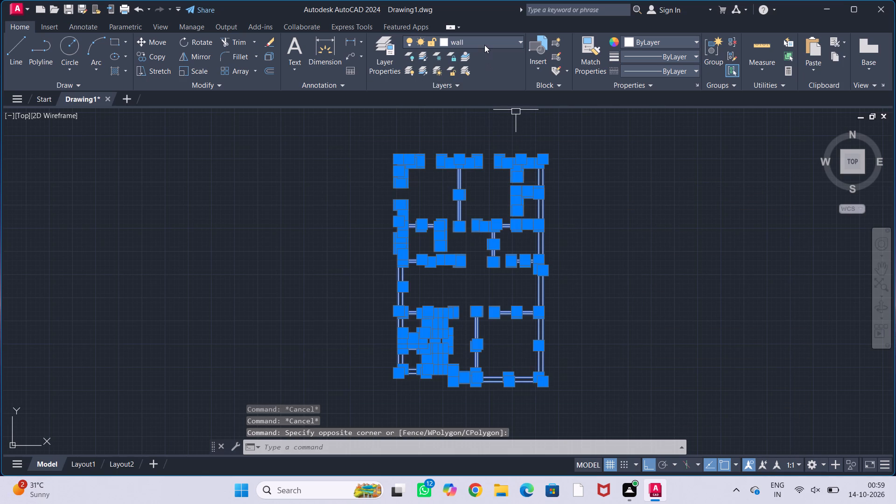
pyautogui.click(489, 41)
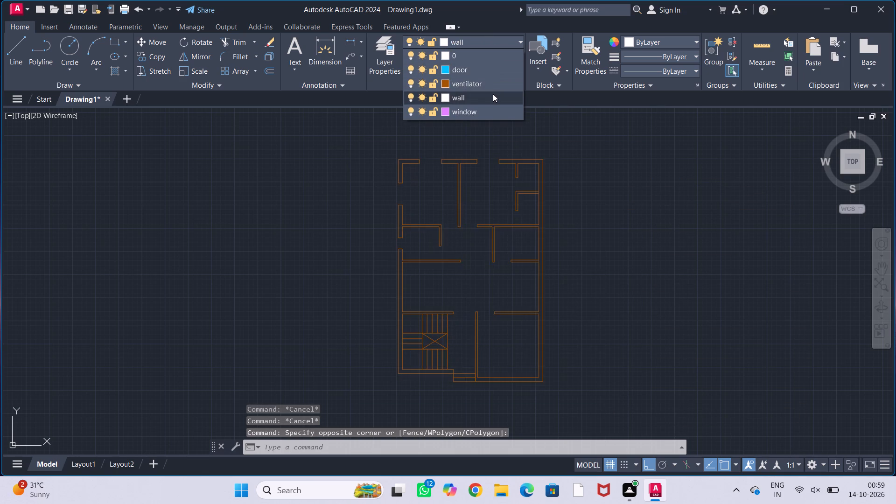
pyautogui.click(493, 95)
pyautogui.press('Escape')
pyautogui.press('Escape')
pyautogui.press('Escape')
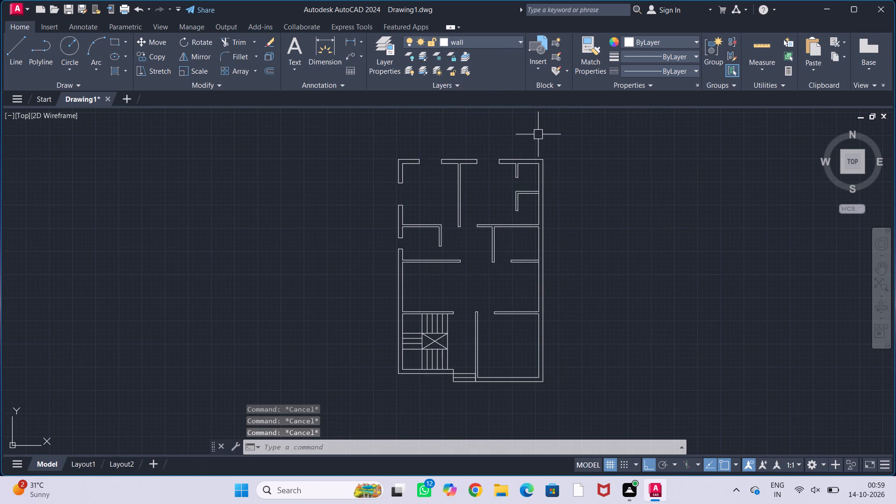
# Trim the short inner line of the right exterior wall where the upper-right small room's horizontal partition meets it.
pyautogui.scroll(1, 431, 161)
pyautogui.moveTo(436, 163); pyautogui.dragTo(360, 145, button='middle')
pyautogui.scroll(1, 418, 157)
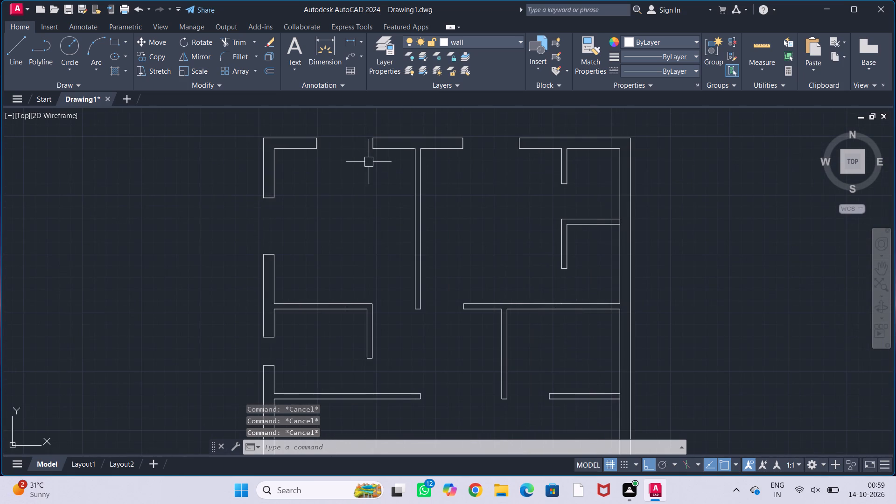
pyautogui.scroll(-2, 341, 149)
pyautogui.scroll(2, 446, 163)
pyautogui.scroll(1, 469, 202)
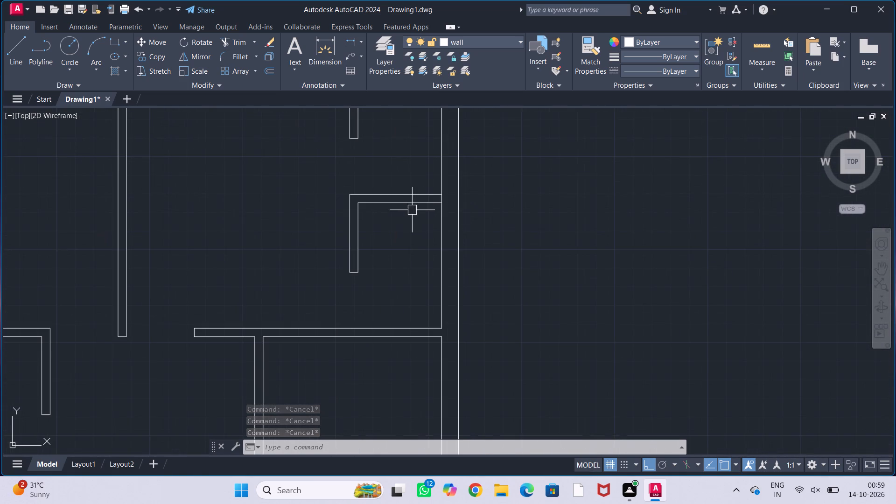
pyautogui.scroll(1, 410, 207)
pyautogui.write('tr')
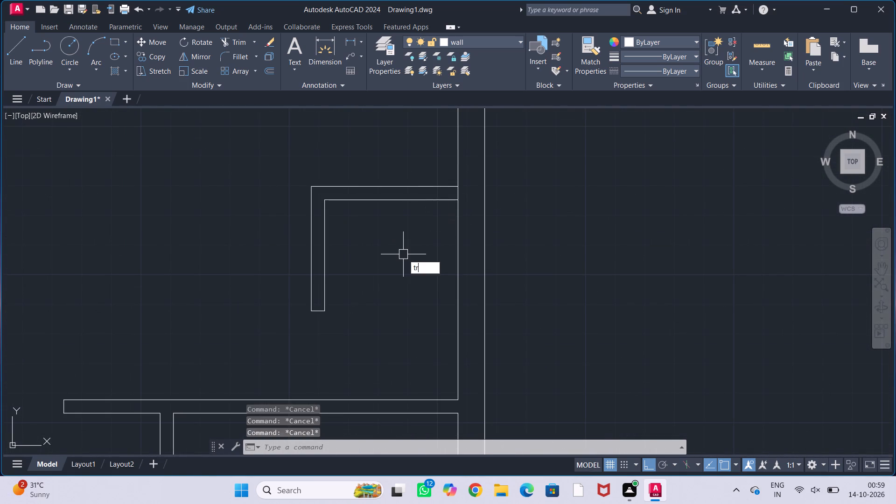
pyautogui.press('Return')
pyautogui.scroll(2, 447, 192)
pyautogui.click(468, 196)
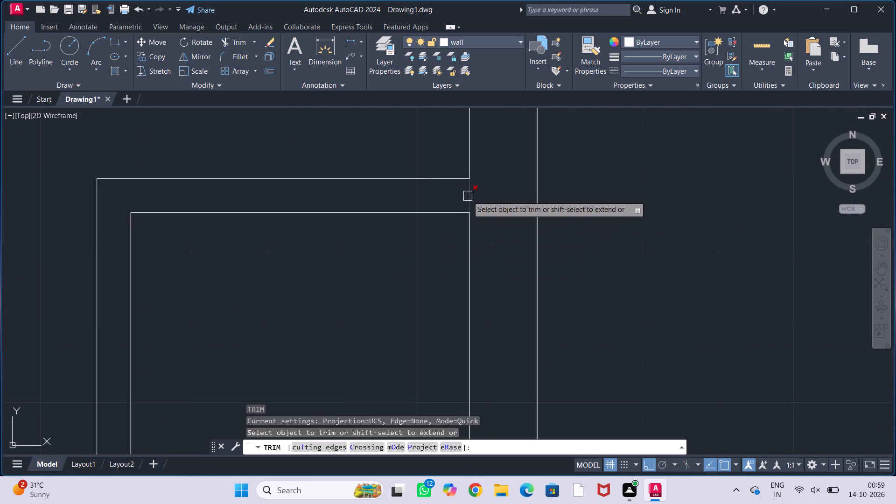
pyautogui.press('Escape')
pyautogui.press('Escape')
pyautogui.press('Escape')
pyautogui.press('Escape')
pyautogui.press('Escape')
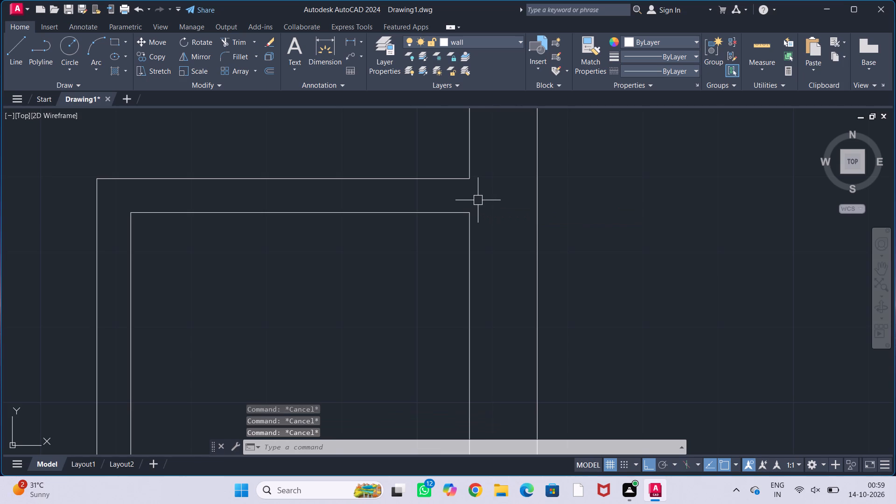
# Make door the current layer.
pyautogui.scroll(-5, 478, 199)
pyautogui.moveTo(520, 210); pyautogui.dragTo(496, 197, button='middle')
pyautogui.scroll(-1, 502, 198)
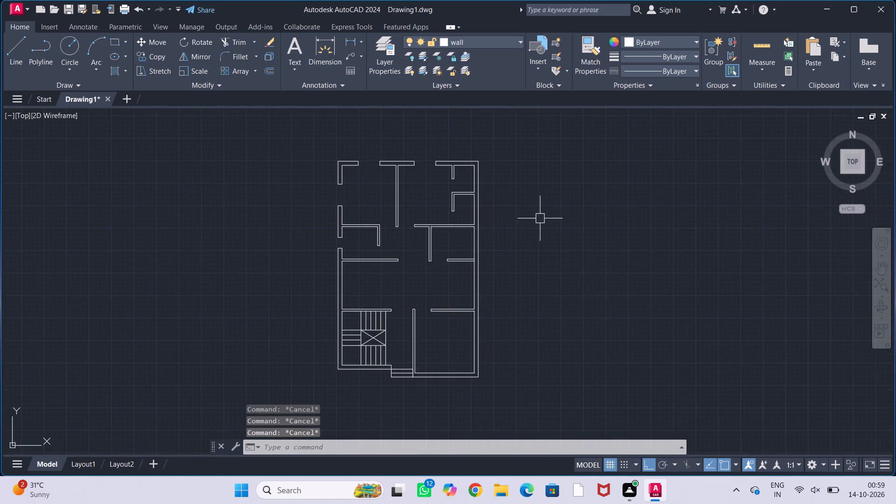
pyautogui.moveTo(540, 219); pyautogui.dragTo(436, 200, button='middle')
pyautogui.click(491, 44)
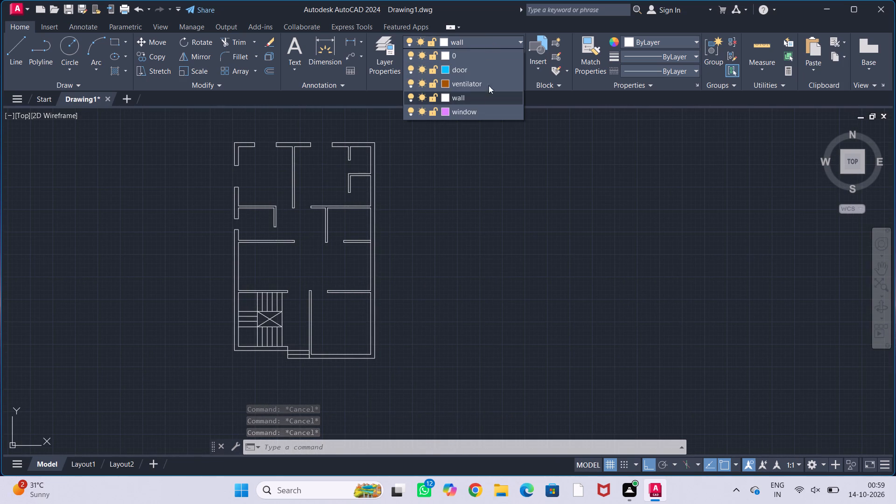
pyautogui.click(486, 68)
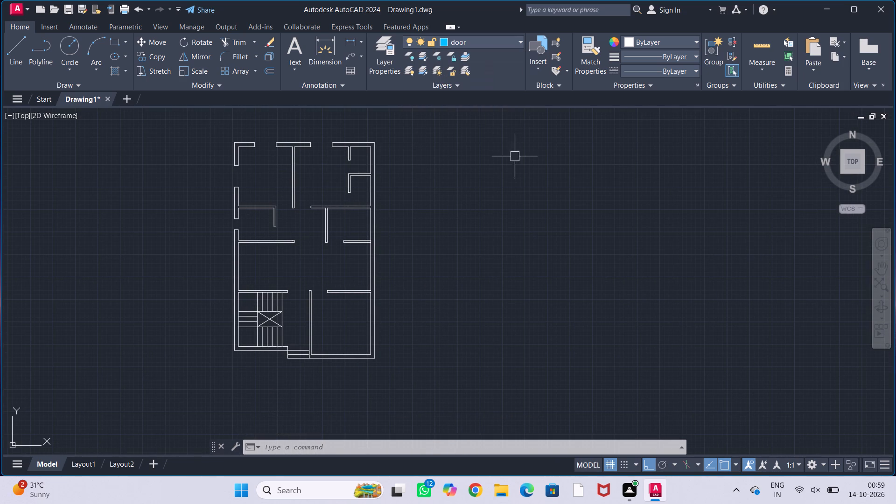
# Draw a closed L-shaped door jamb polyline beside the floor plan, with segments of 3", 4", 1.5", 1.5" and 1.5" before closing it.
pyautogui.scroll(1, 459, 243)
pyautogui.moveTo(470, 252); pyautogui.dragTo(407, 229, button='middle')
pyautogui.scroll(1, 421, 243)
pyautogui.moveTo(428, 236); pyautogui.dragTo(388, 242, button='middle')
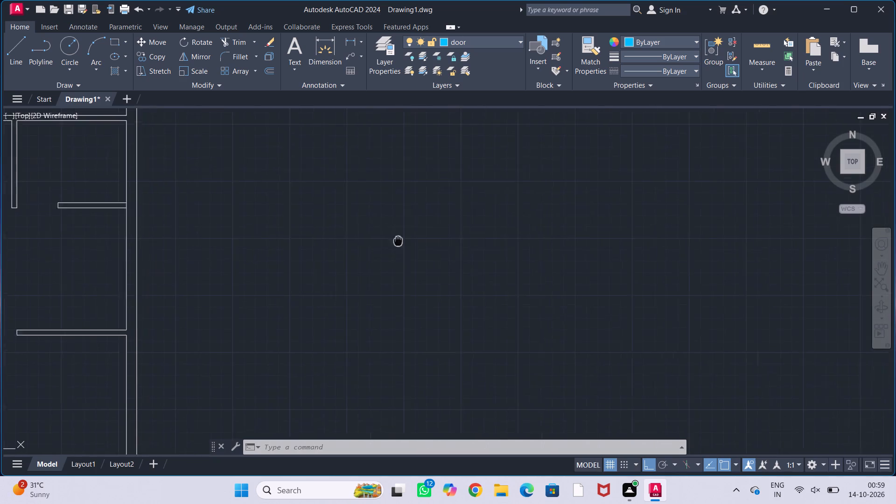
pyautogui.moveTo(388, 242); pyautogui.dragTo(386, 242, button='middle')
pyautogui.write('pl')
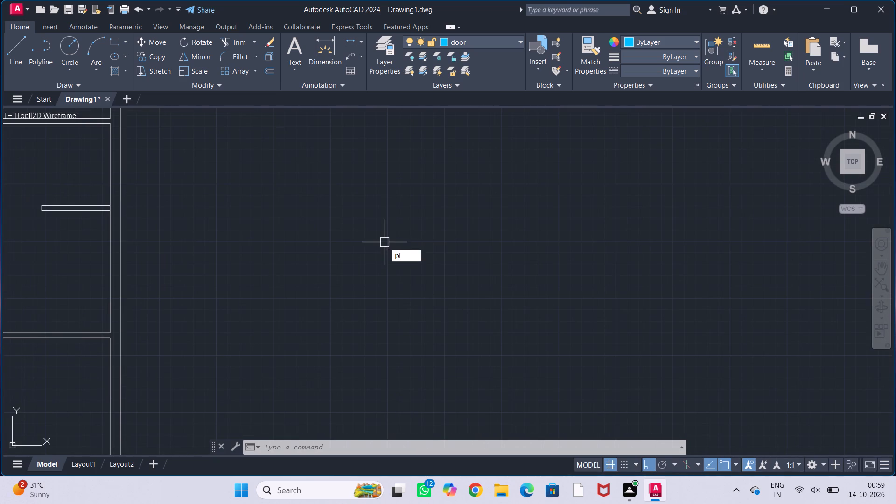
pyautogui.press('Return')
pyautogui.scroll(1, 346, 246)
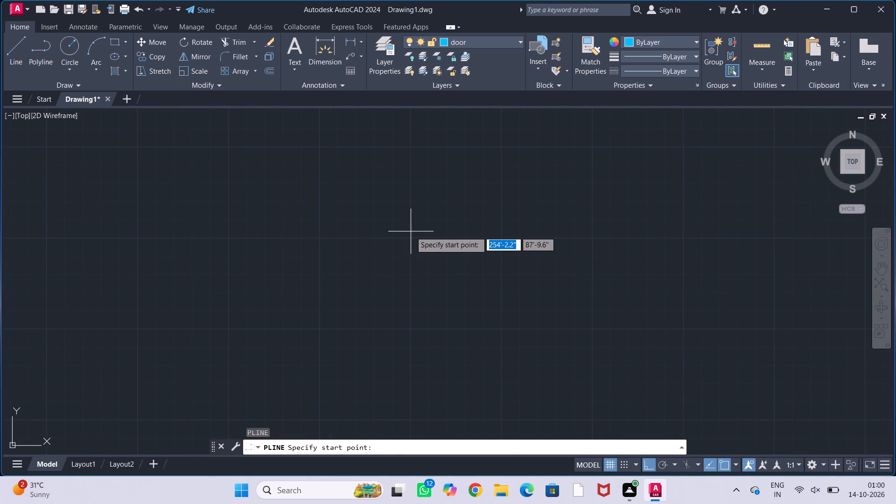
pyautogui.click(415, 234)
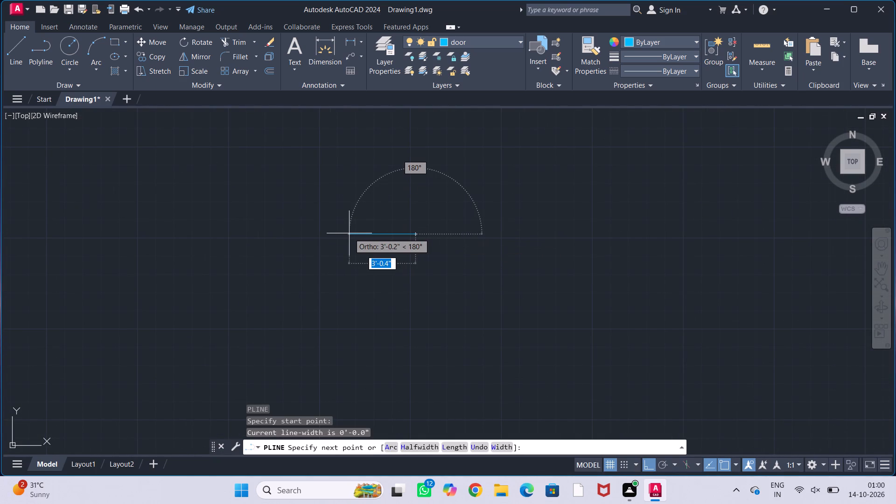
pyautogui.write('3"')
pyautogui.press('Return')
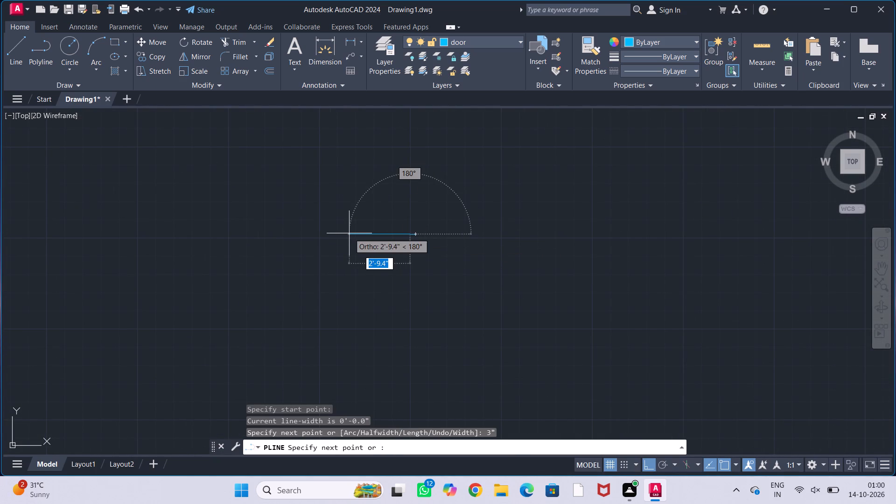
pyautogui.scroll(3, 408, 209)
pyautogui.moveTo(420, 258); pyautogui.dragTo(320, 162, button='middle')
pyautogui.scroll(1, 318, 190)
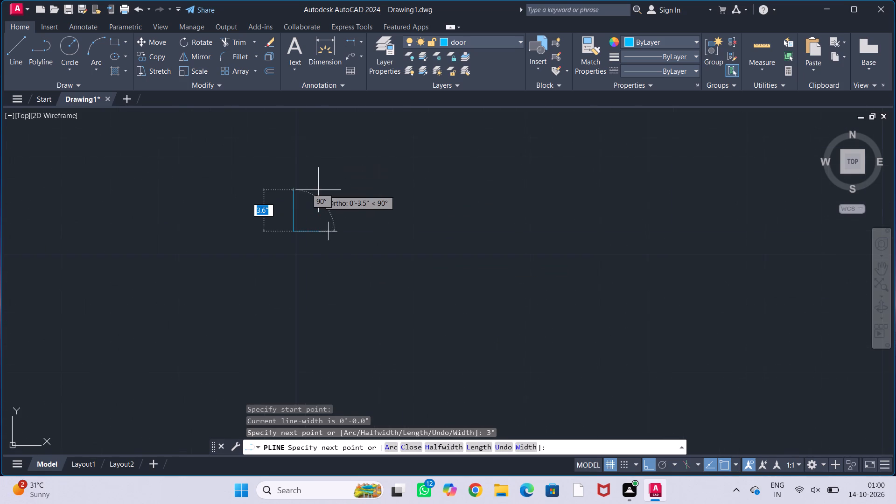
pyautogui.moveTo(318, 186); pyautogui.dragTo(318, 225, button='middle')
pyautogui.write('4"')
pyautogui.press('Return')
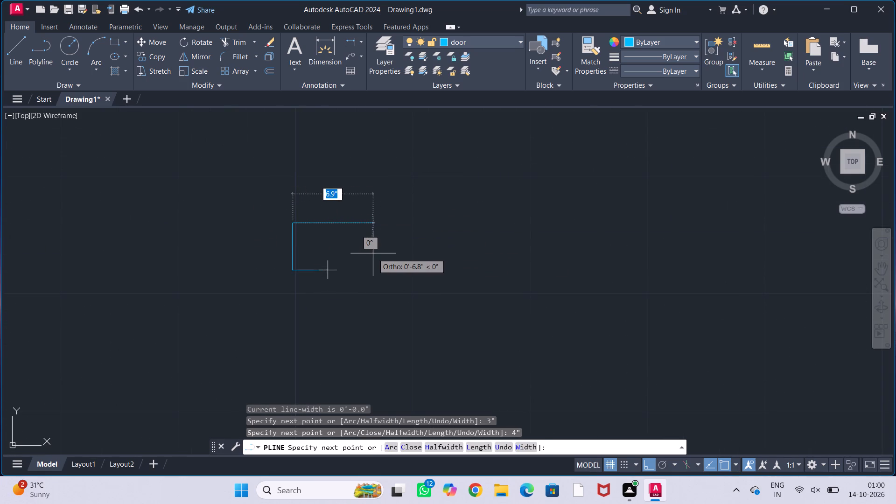
pyautogui.write('1.5"')
pyautogui.press('Return')
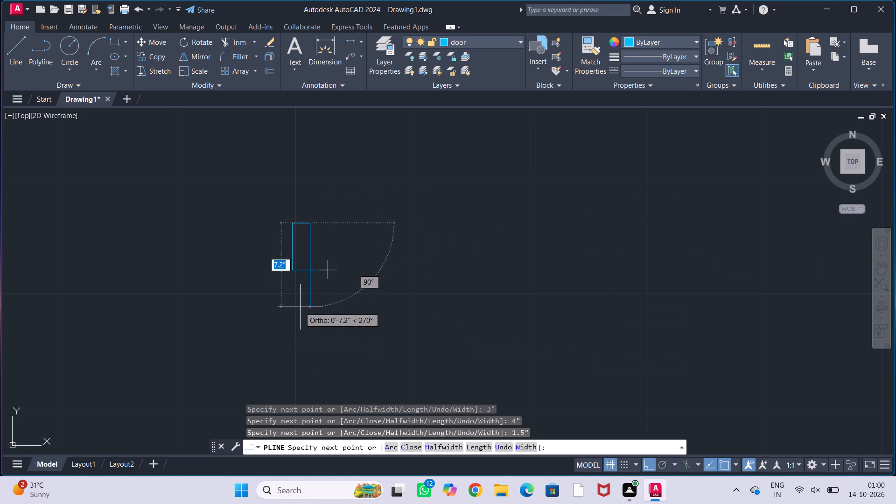
pyautogui.write('1.5"')
pyautogui.press('Return')
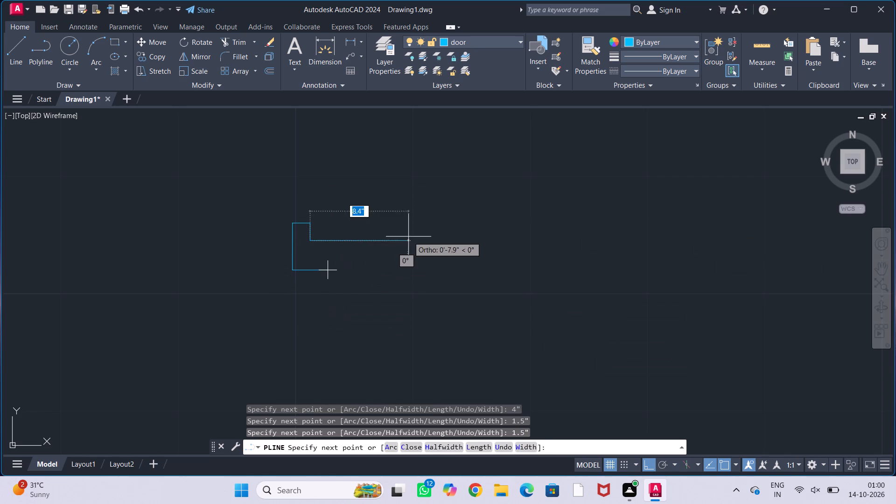
pyautogui.write('1.5"')
pyautogui.press('Return')
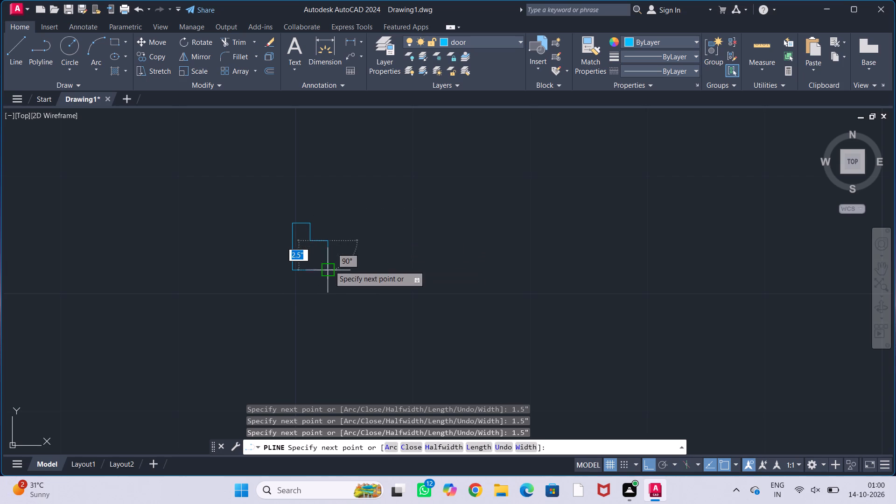
pyautogui.click(329, 267)
pyautogui.press('Escape')
pyautogui.press('Escape')
pyautogui.press('Escape')
pyautogui.press('Escape')
pyautogui.press('Escape')
# Draw a 3' horizontal line rightward from the jamb's lower-left corner as the door opening's base line.
pyautogui.scroll(-2, 381, 244)
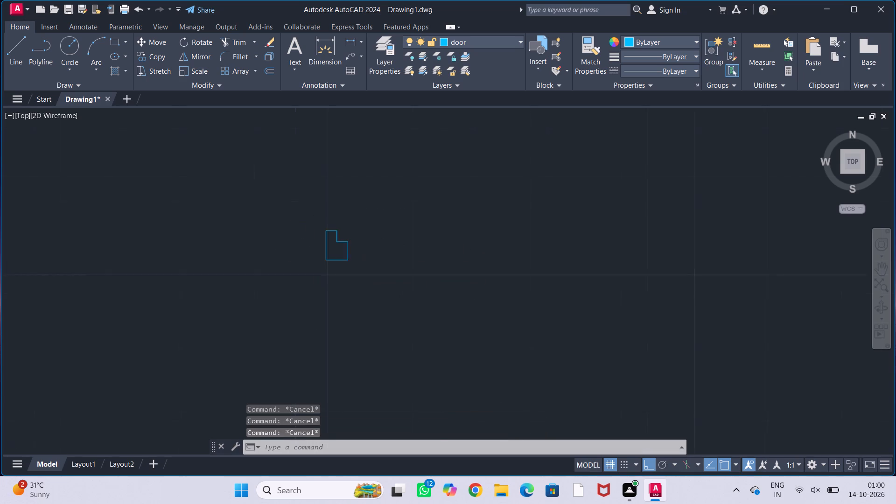
pyautogui.moveTo(434, 264); pyautogui.dragTo(355, 243, button='middle')
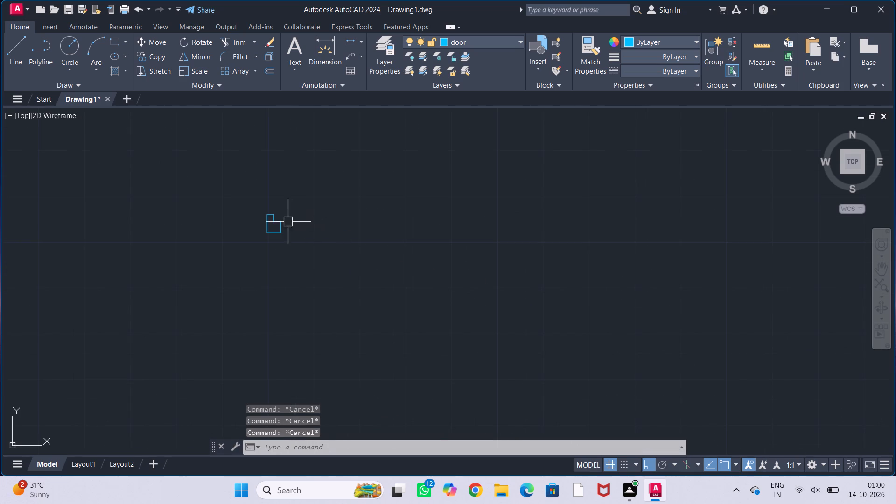
pyautogui.scroll(1, 284, 221)
pyautogui.moveTo(304, 239); pyautogui.dragTo(297, 253, button='middle')
pyautogui.scroll(1, 281, 248)
pyautogui.moveTo(282, 249); pyautogui.dragTo(352, 245, button='middle')
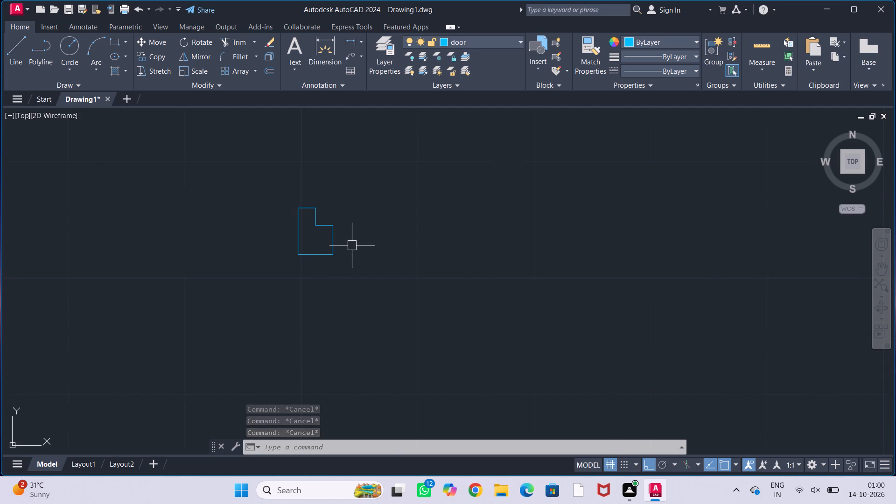
pyautogui.press('l')
pyautogui.press('Return')
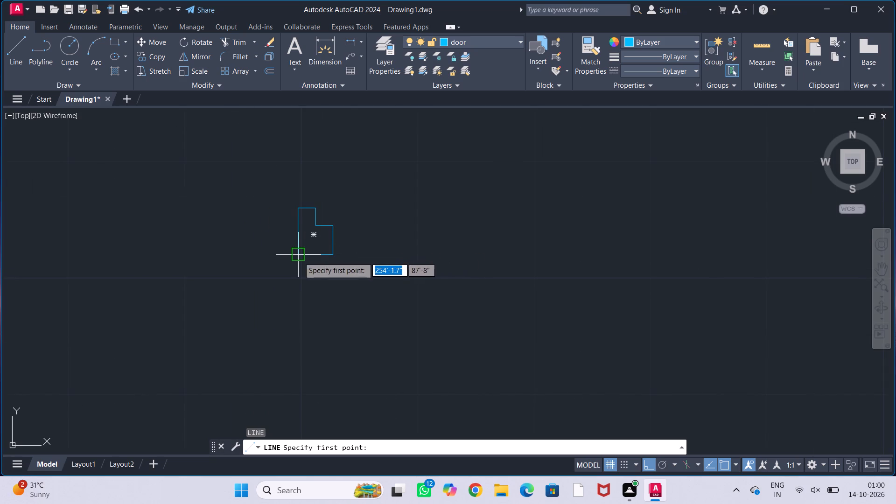
pyautogui.moveTo(297, 257); pyautogui.dragTo(311, 260)
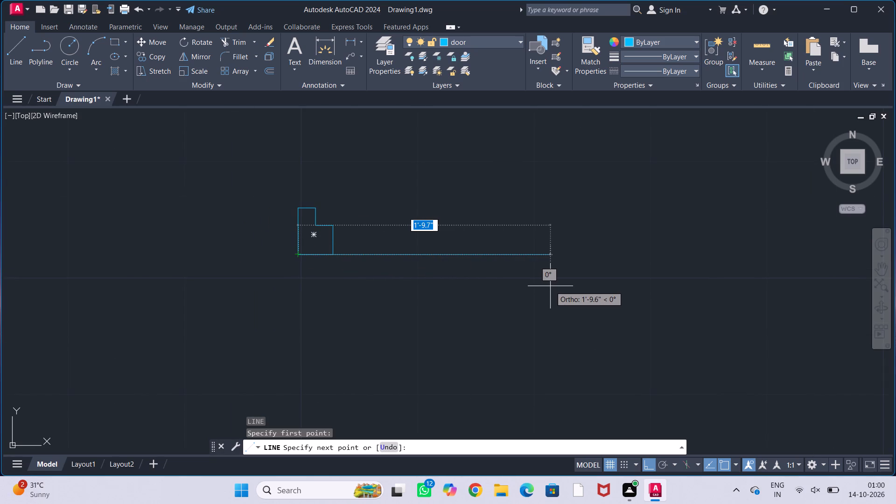
pyautogui.press('3')
pyautogui.press("'")
pyautogui.press('Return')
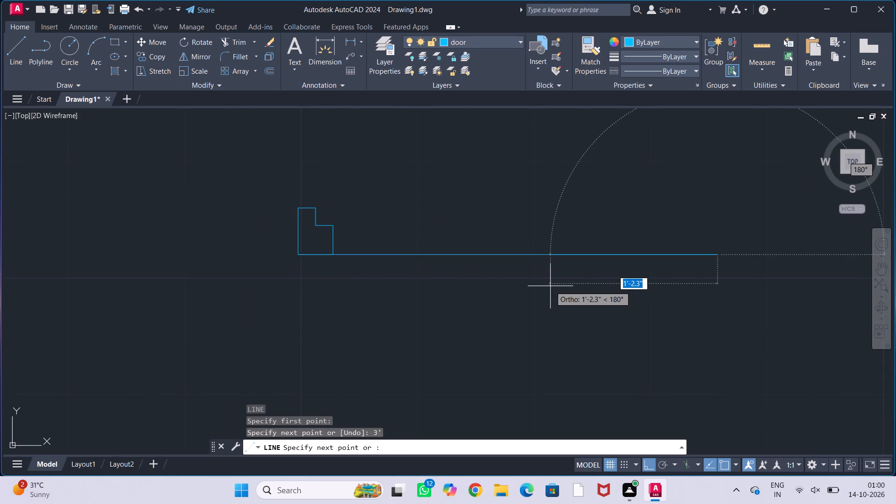
pyautogui.scroll(-1, 548, 303)
pyautogui.moveTo(604, 292); pyautogui.dragTo(475, 300, button='middle')
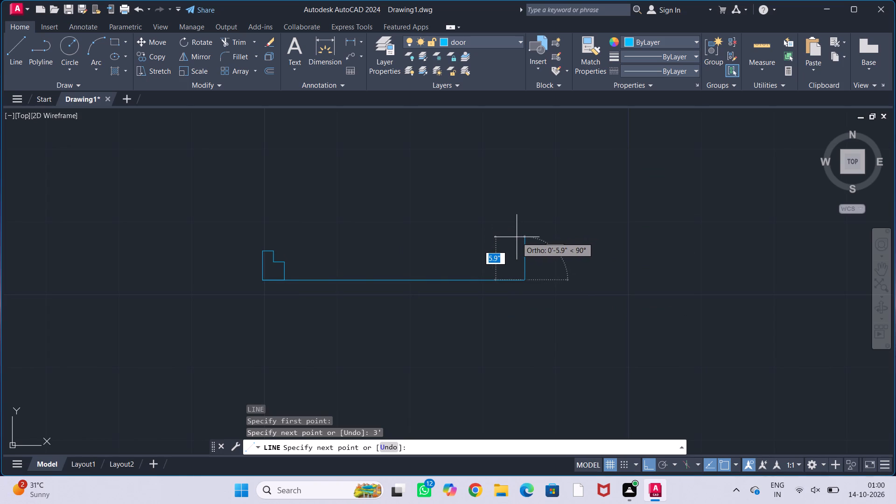
pyautogui.press('Escape')
pyautogui.press('Escape')
pyautogui.press('Escape')
pyautogui.press('Escape')
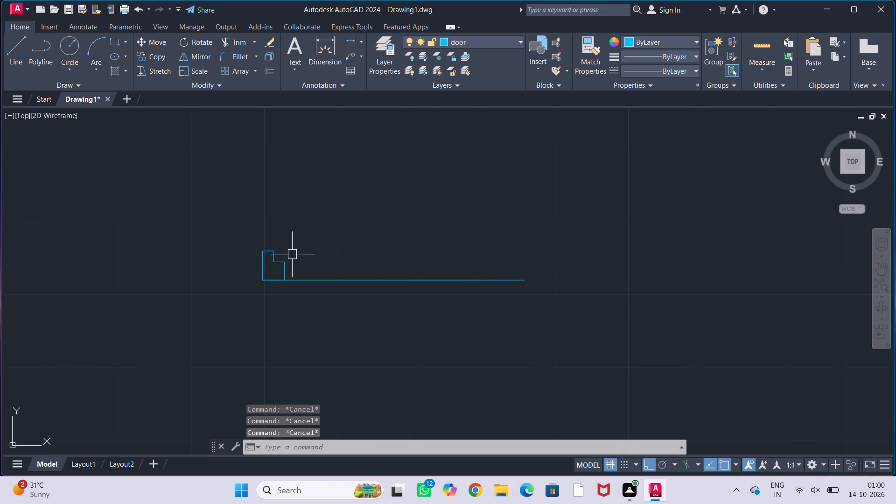
# Mirror the jamb about a vertical axis through the base line's midpoint, keeping the original.
pyautogui.click(280, 262)
pyautogui.write('mi')
pyautogui.press('Return')
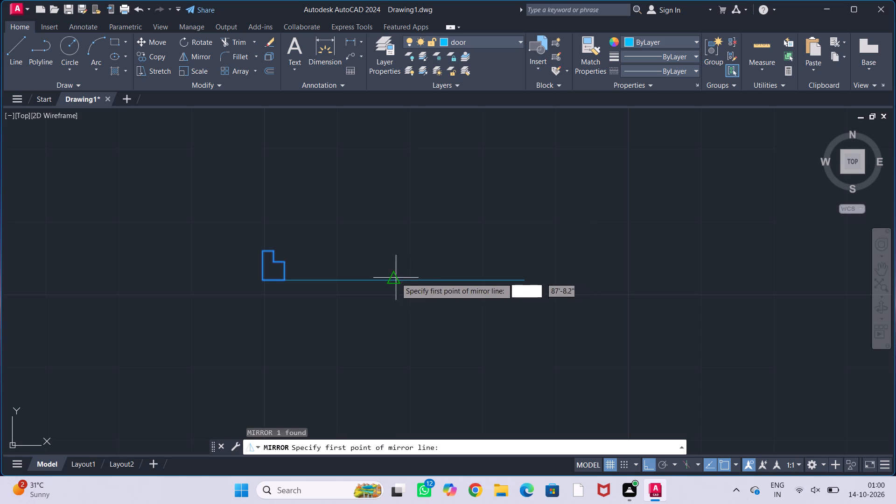
pyautogui.click(396, 278)
pyautogui.click(394, 174)
pyautogui.moveTo(413, 215); pyautogui.dragTo(394, 174)
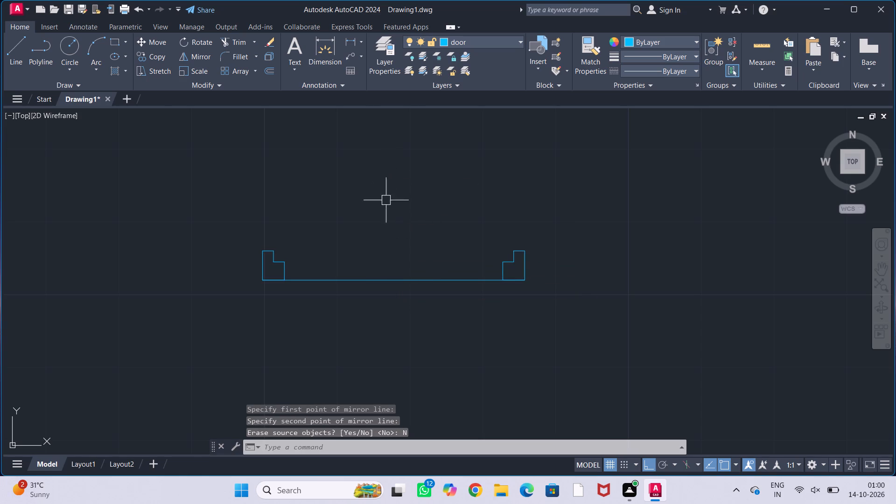
# Draw a 1.5" by 2'9" upright rectangle for the door leaf, above and left of the frame.
pyautogui.scroll(-2, 379, 233)
pyautogui.moveTo(389, 214); pyautogui.dragTo(355, 270, button='middle')
pyautogui.scroll(1, 342, 269)
pyautogui.moveTo(328, 283); pyautogui.dragTo(383, 260, button='middle')
pyautogui.scroll(1, 383, 261)
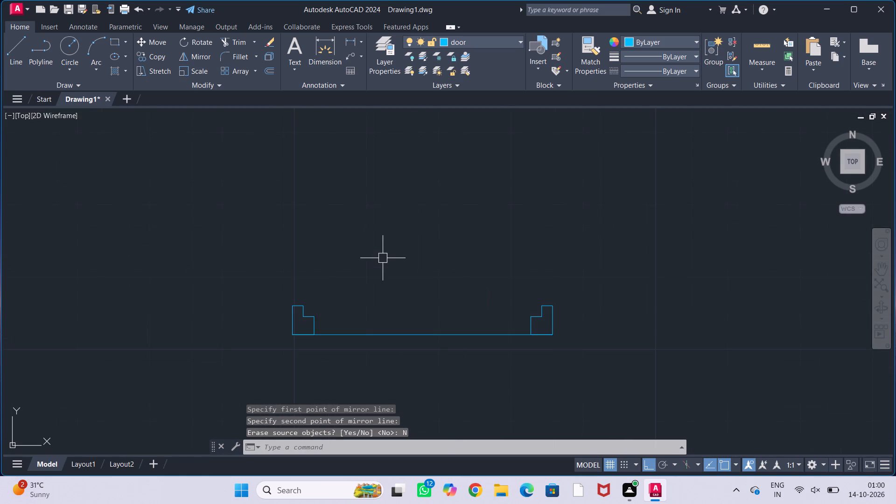
pyautogui.moveTo(377, 265); pyautogui.dragTo(372, 245, button='middle')
pyautogui.write('rec')
pyautogui.press('Return')
pyautogui.click(166, 171)
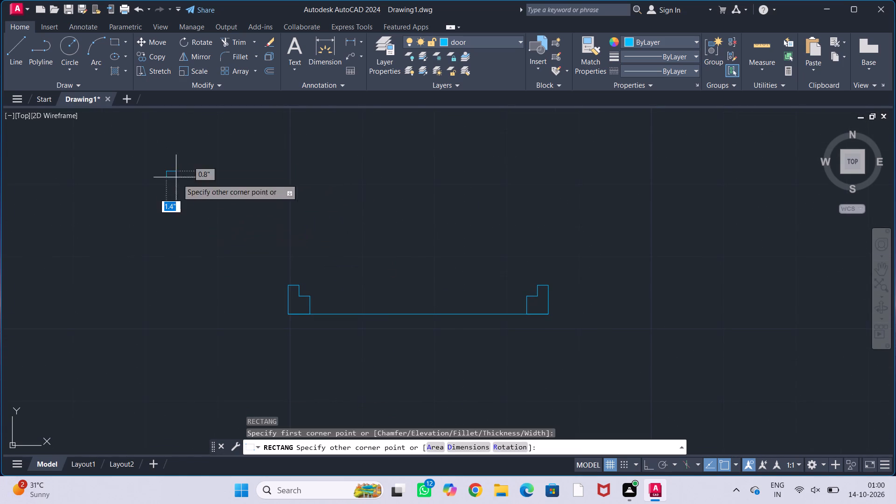
pyautogui.write('1.5')
pyautogui.write('",2\'9"')
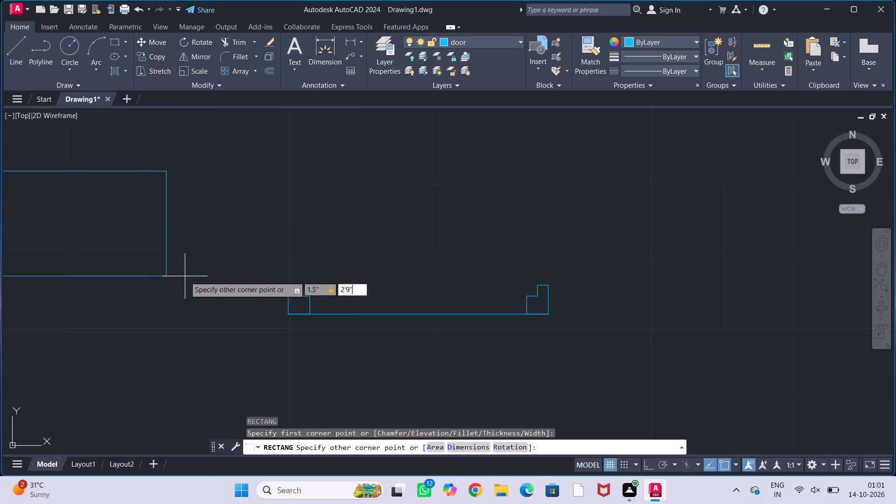
pyautogui.press('Return')
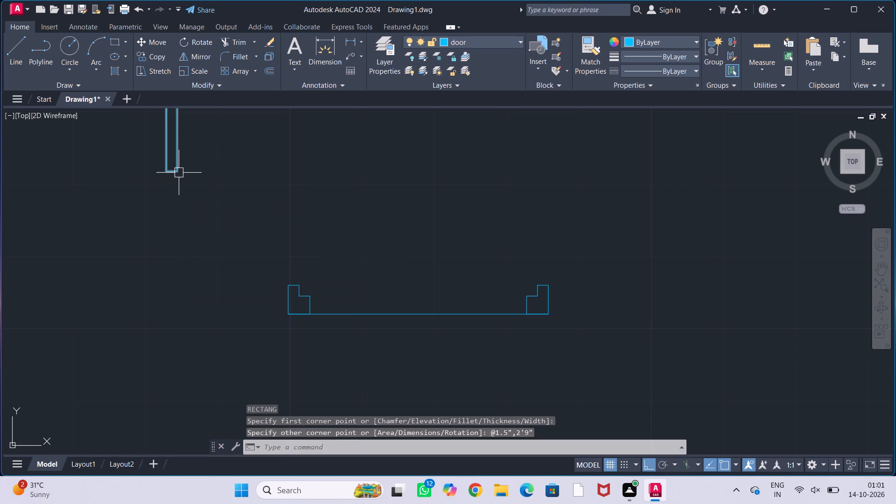
# Move the door leaf by its lower-left corner onto the inner notch corner of the left jamb.
pyautogui.click(179, 173)
pyautogui.press('m')
pyautogui.press('Return')
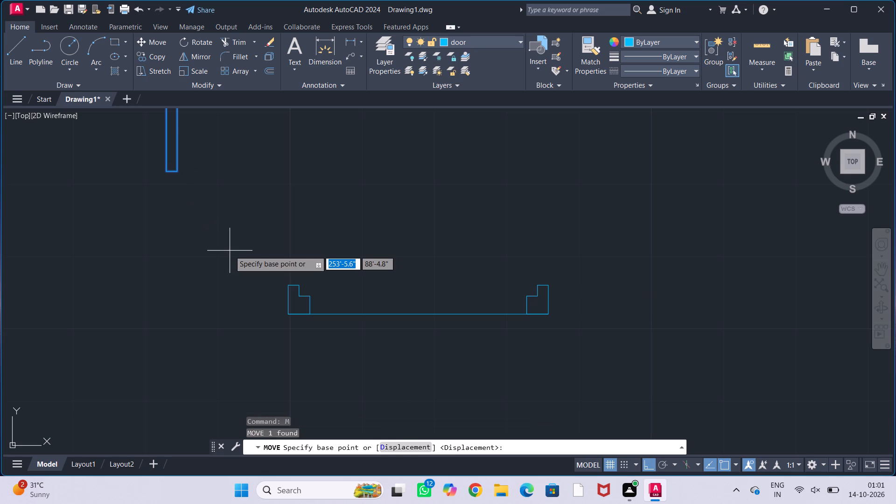
pyautogui.scroll(3, 184, 208)
pyautogui.scroll(-2, 164, 176)
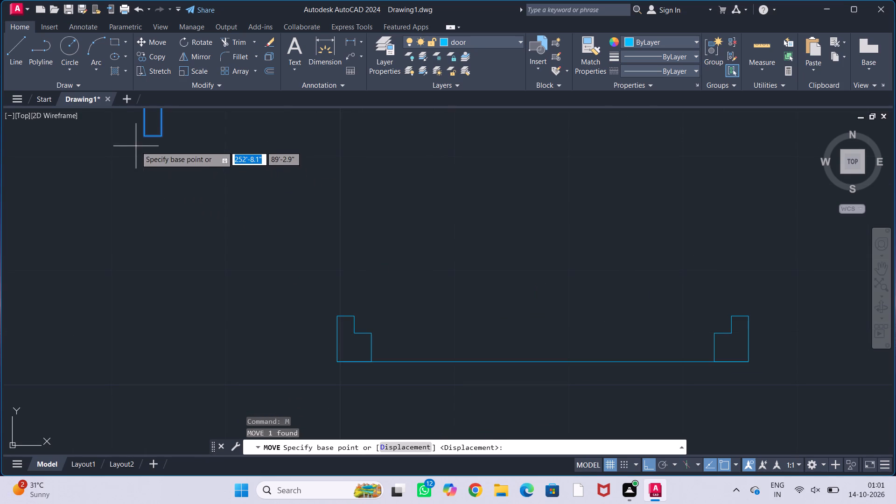
pyautogui.click(142, 136)
pyautogui.scroll(2, 370, 337)
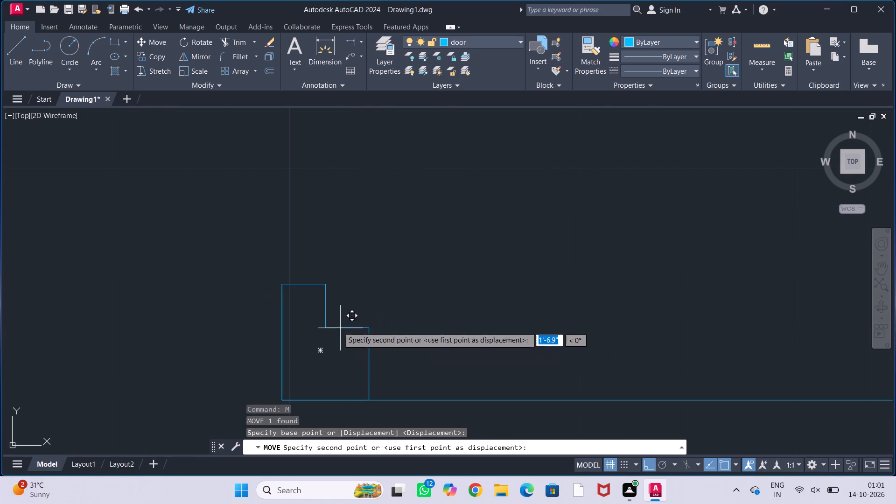
pyautogui.click(327, 323)
pyautogui.press('Escape')
pyautogui.press('Escape')
pyautogui.press('Escape')
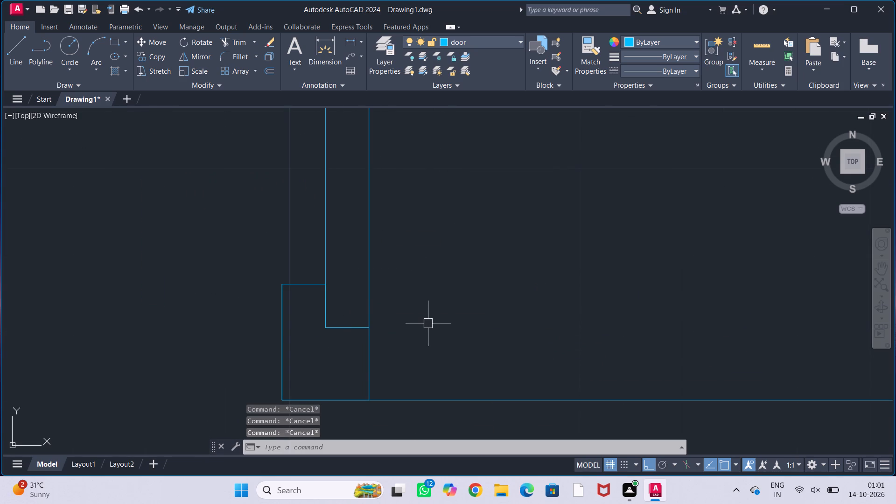
# Draw a circle centred on the leaf's lower-left corner at the left jamb's notch, with its radius reaching the leaf's top end.
pyautogui.scroll(-1, 481, 307)
pyautogui.moveTo(497, 299); pyautogui.dragTo(394, 322, button='middle')
pyautogui.scroll(-1, 406, 317)
pyautogui.moveTo(408, 313); pyautogui.dragTo(381, 309, button='middle')
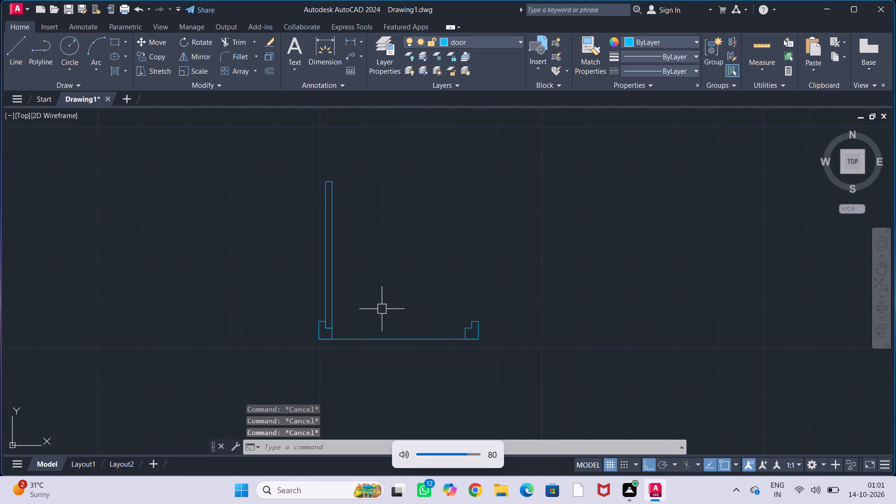
pyautogui.press('c')
pyautogui.press('Return')
pyautogui.scroll(2, 331, 326)
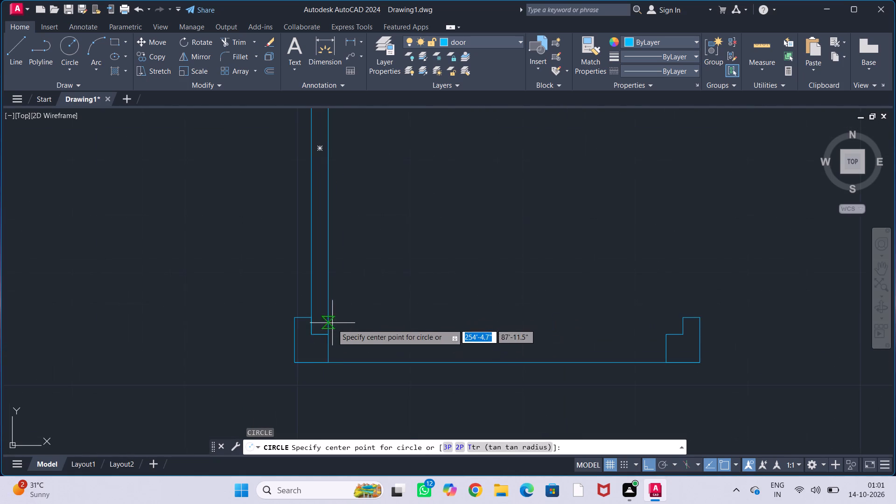
pyautogui.click(308, 336)
pyautogui.scroll(-3, 456, 228)
pyautogui.moveTo(457, 211); pyautogui.dragTo(396, 266, button='middle')
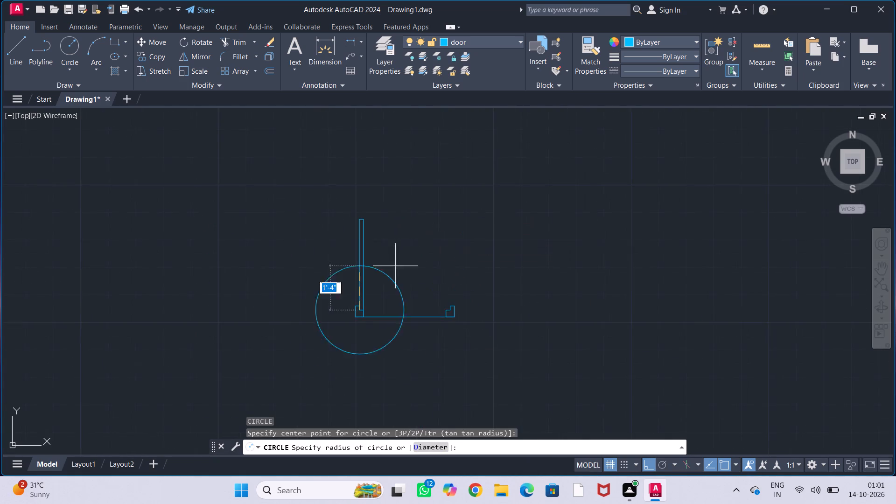
pyautogui.scroll(2, 378, 227)
pyautogui.click(338, 207)
pyautogui.press('Escape')
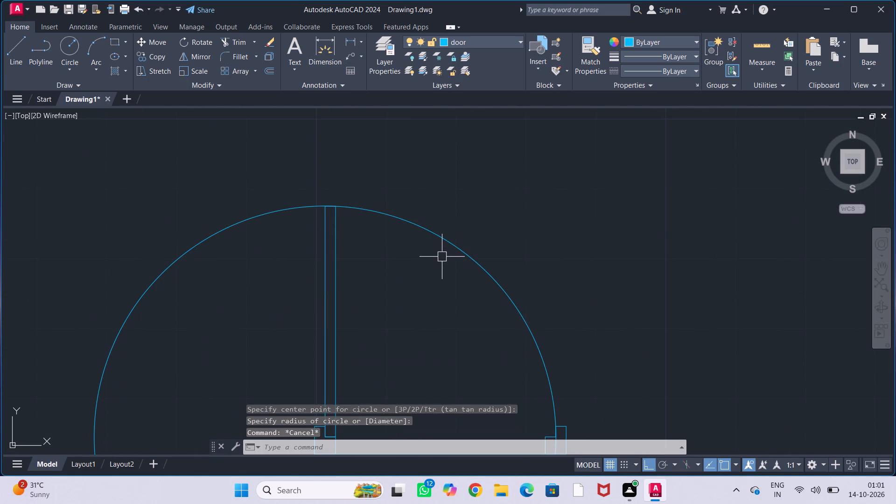
pyautogui.press('Escape')
pyautogui.press('Escape')
pyautogui.press('Escape')
# Trim the circle down to the quarter swing arc between the leaf's top and the right jamb, including the piece inside that jamb.
pyautogui.scroll(-2, 441, 253)
pyautogui.moveTo(439, 298); pyautogui.dragTo(433, 259, button='middle')
pyautogui.write('tr')
pyautogui.press('Return')
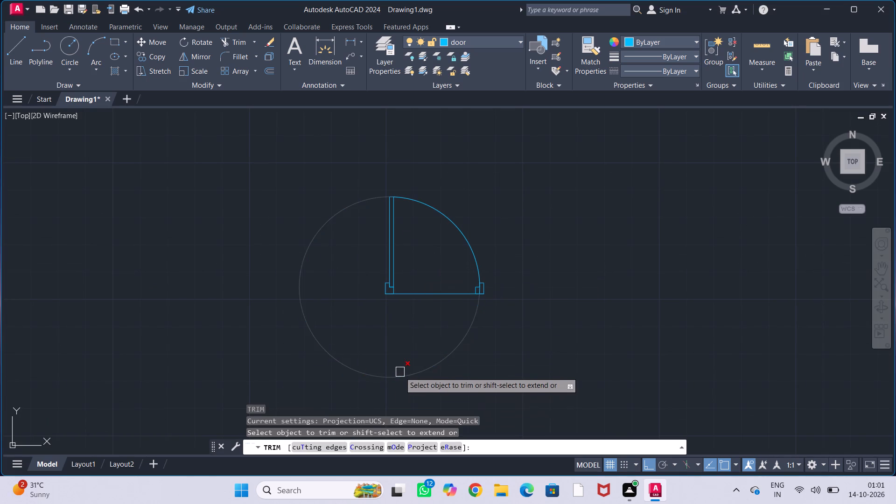
pyautogui.click(399, 374)
pyautogui.scroll(5, 481, 287)
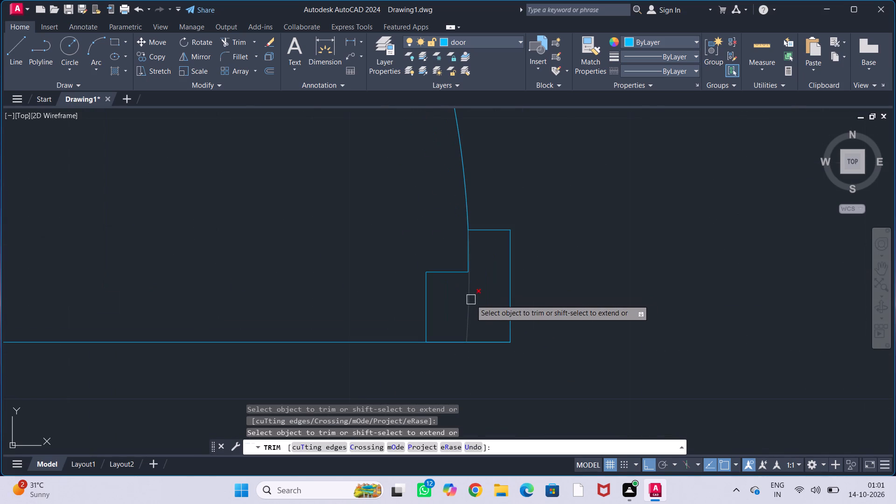
pyautogui.click(471, 300)
pyautogui.press('Escape')
pyautogui.press('Escape')
pyautogui.press('Escape')
pyautogui.press('Escape')
pyautogui.press('Escape')
pyautogui.scroll(-2, 542, 304)
pyautogui.scroll(-2, 588, 293)
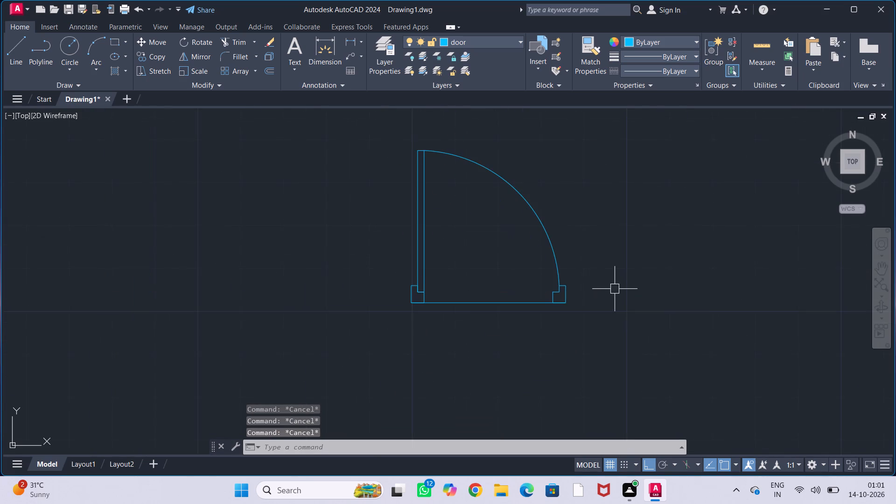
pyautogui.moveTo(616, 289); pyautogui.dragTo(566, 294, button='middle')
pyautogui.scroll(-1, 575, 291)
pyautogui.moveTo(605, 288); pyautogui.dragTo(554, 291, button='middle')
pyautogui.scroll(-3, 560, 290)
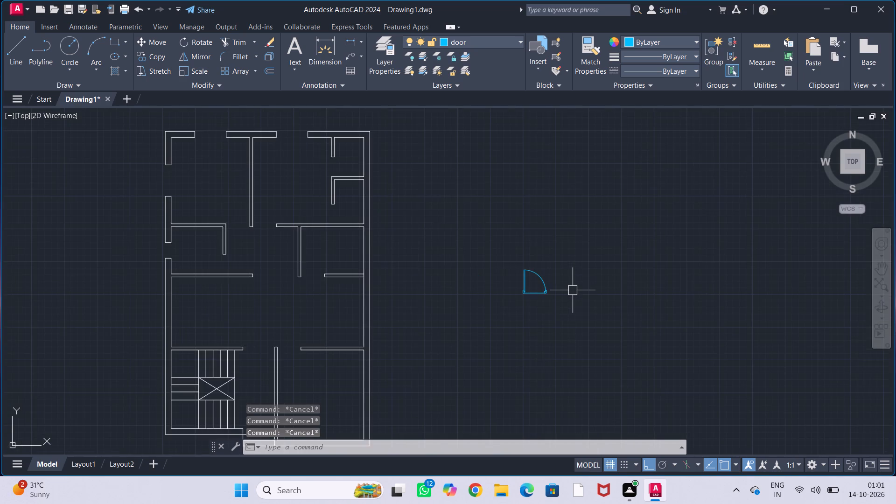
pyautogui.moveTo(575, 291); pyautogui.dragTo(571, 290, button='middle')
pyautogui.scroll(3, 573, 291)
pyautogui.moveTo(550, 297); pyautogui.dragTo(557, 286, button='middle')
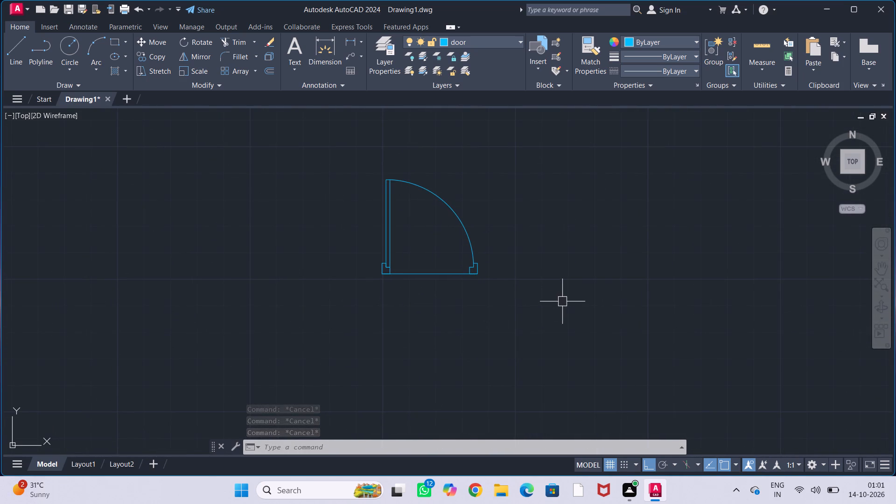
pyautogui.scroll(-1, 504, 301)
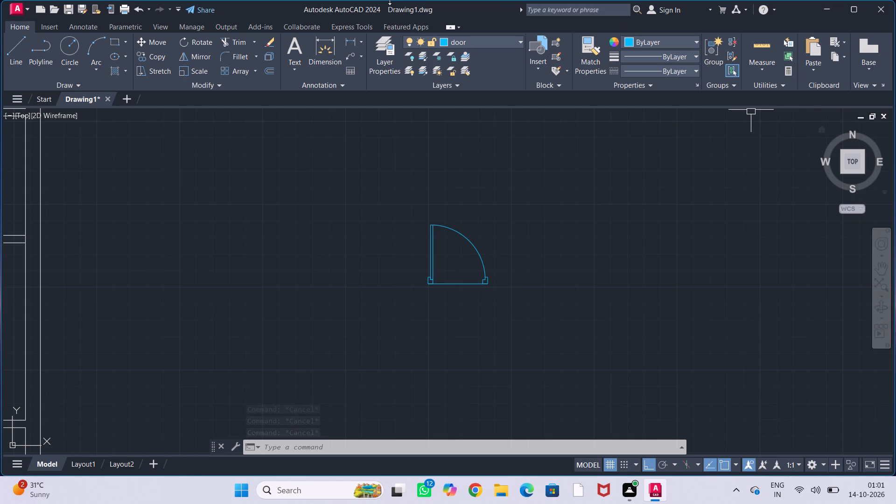
# Copy the door's left jamb profile straight down to a clear spot about 5' below the finished door.
pyautogui.moveTo(486, 268); pyautogui.dragTo(430, 209, button='middle')
pyautogui.scroll(2, 363, 224)
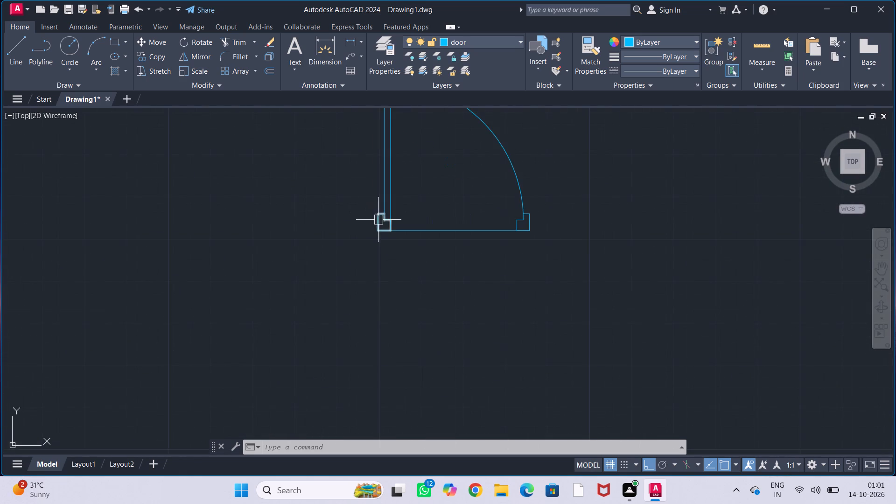
pyautogui.scroll(1, 378, 220)
pyautogui.click(372, 231)
pyautogui.press('c')
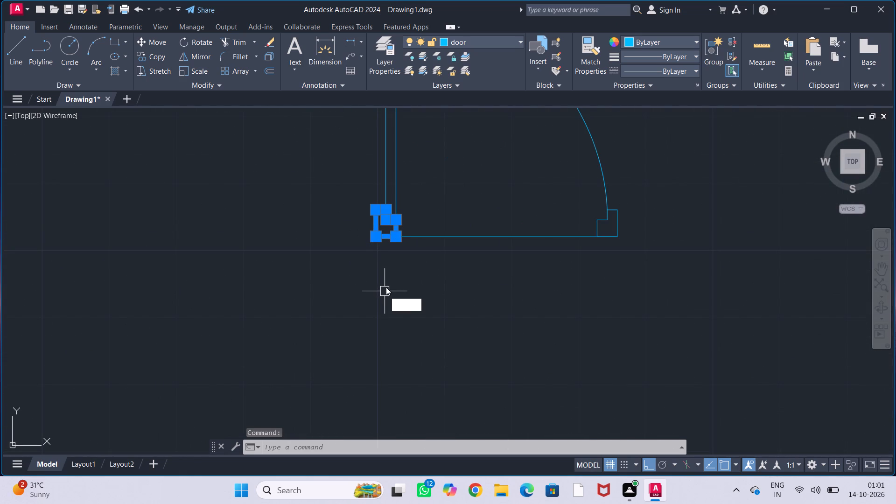
pyautogui.press('o')
pyautogui.press('Return')
pyautogui.click(373, 238)
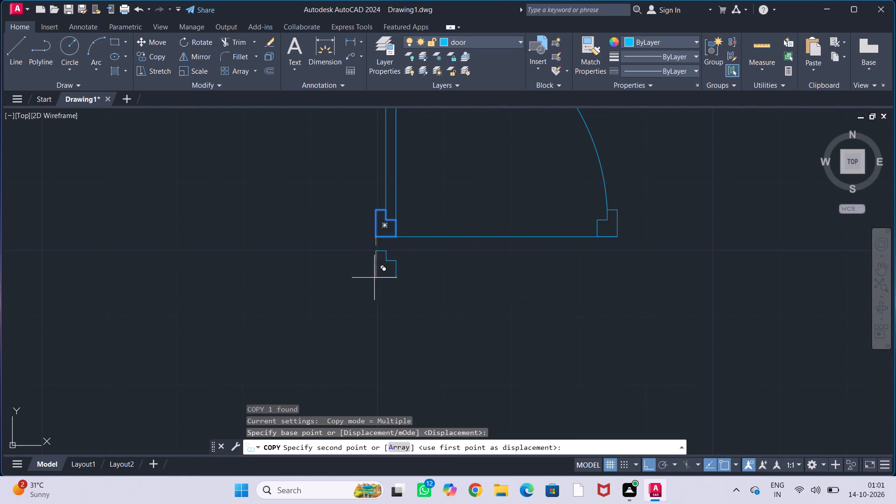
pyautogui.scroll(-2, 380, 269)
pyautogui.moveTo(390, 322); pyautogui.dragTo(378, 251, button='middle')
pyautogui.moveTo(381, 325); pyautogui.dragTo(367, 261, button='middle')
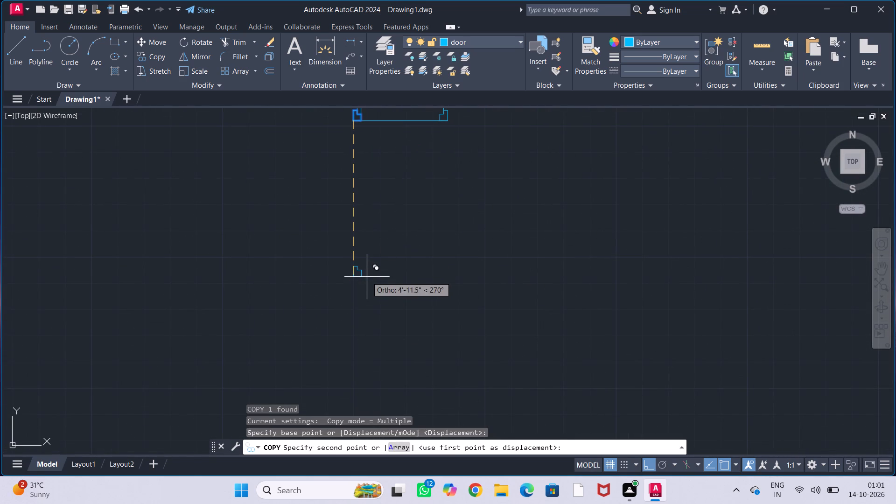
pyautogui.click(368, 275)
pyautogui.press('Escape')
pyautogui.press('Escape')
pyautogui.scroll(1, 374, 288)
pyautogui.press('Escape')
pyautogui.press('Escape')
# Draw a 2'6" horizontal line to the right from the lower-left corner of the copied jamb.
pyautogui.scroll(1, 359, 277)
pyautogui.moveTo(410, 275); pyautogui.dragTo(409, 274, button='middle')
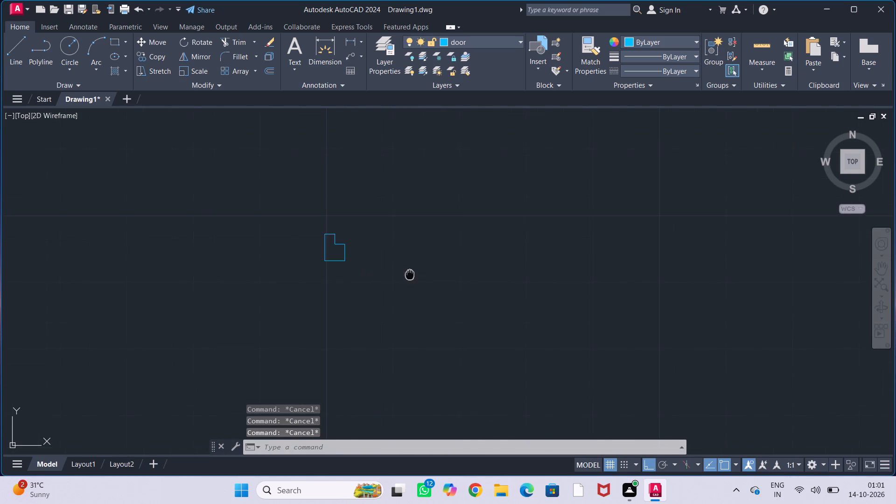
pyautogui.moveTo(409, 274); pyautogui.dragTo(350, 273, button='middle')
pyautogui.press('l')
pyautogui.press('Return')
pyautogui.scroll(2, 260, 264)
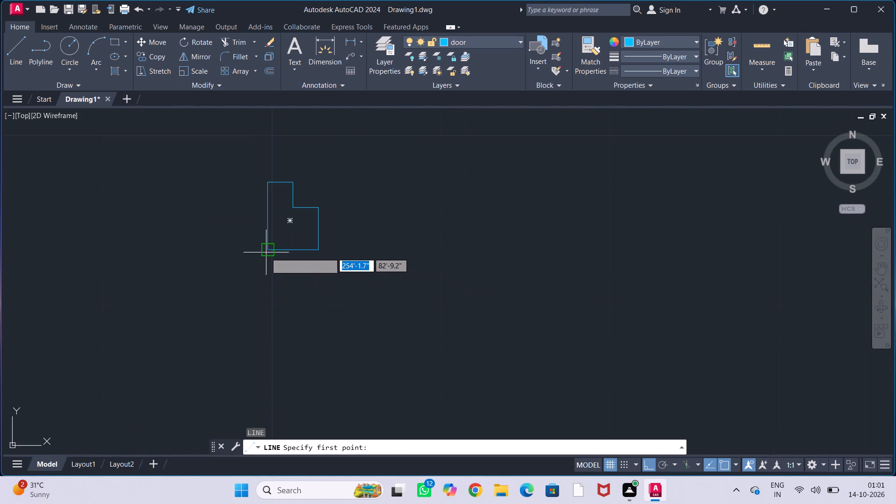
pyautogui.moveTo(266, 252); pyautogui.dragTo(274, 252)
pyautogui.write("2'")
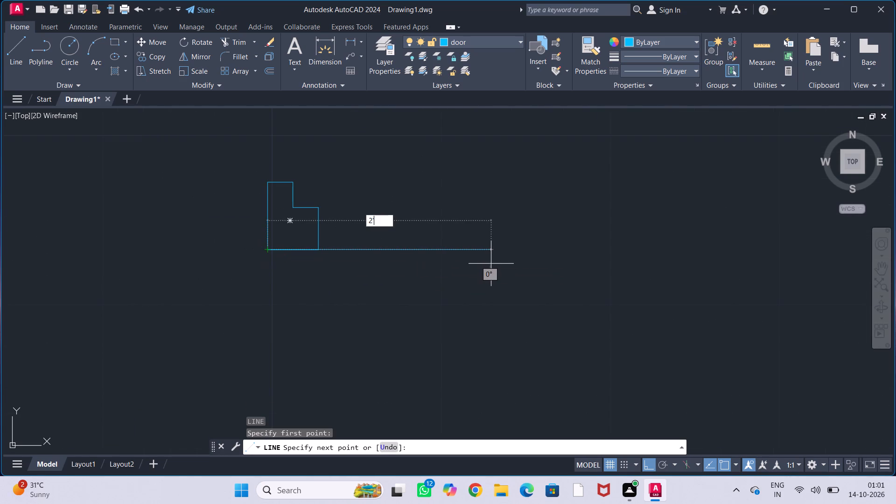
pyautogui.write('6"')
pyautogui.press('Return')
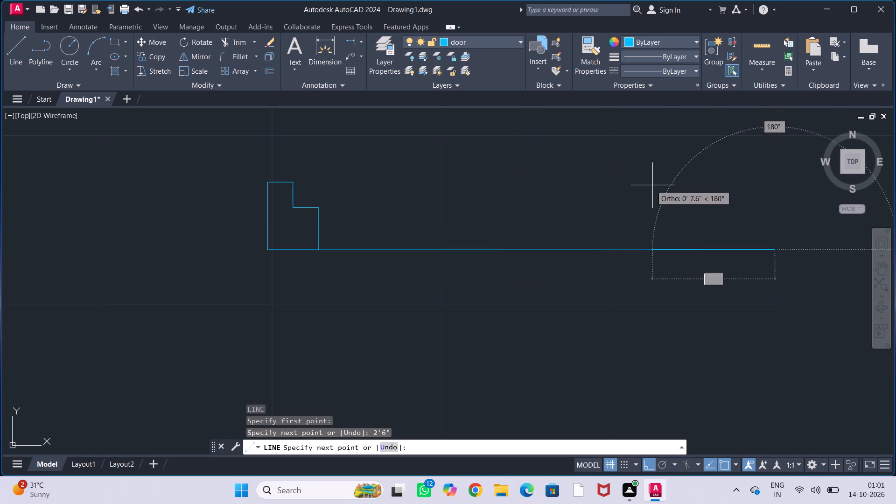
pyautogui.press('Escape')
pyautogui.press('Escape')
pyautogui.press('Escape')
pyautogui.press('Escape')
pyautogui.press('Escape')
# Mirror the copied jamb about a vertical line through the 2'6" line's midpoint, keeping the original.
pyautogui.scroll(-2, 674, 201)
pyautogui.moveTo(675, 194); pyautogui.dragTo(464, 311, button='middle')
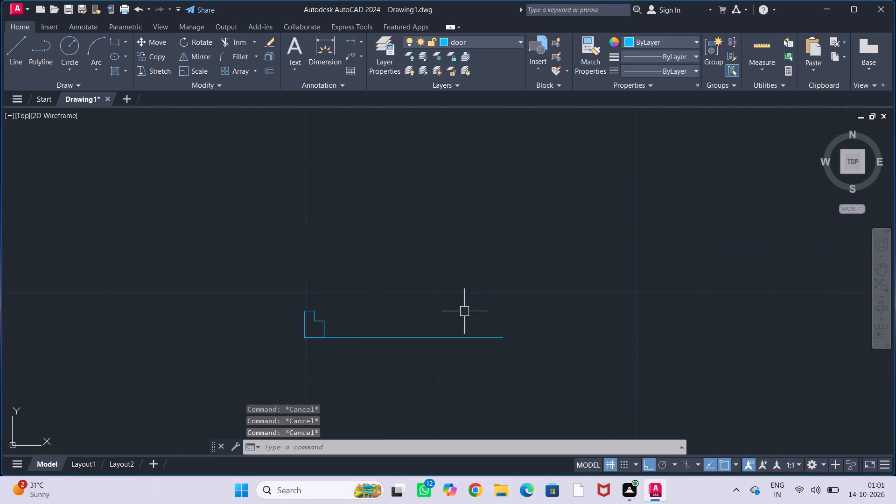
pyautogui.scroll(-3, 468, 301)
pyautogui.scroll(2, 449, 294)
pyautogui.moveTo(466, 301); pyautogui.dragTo(416, 321, button='middle')
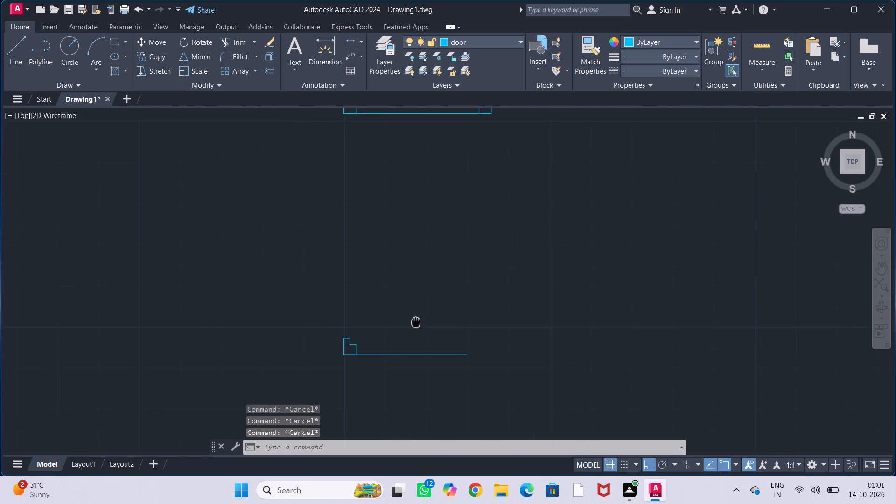
pyautogui.scroll(-1, 432, 307)
pyautogui.moveTo(434, 305); pyautogui.dragTo(398, 325, button='middle')
pyautogui.scroll(1, 399, 319)
pyautogui.moveTo(399, 318); pyautogui.dragTo(441, 312, button='middle')
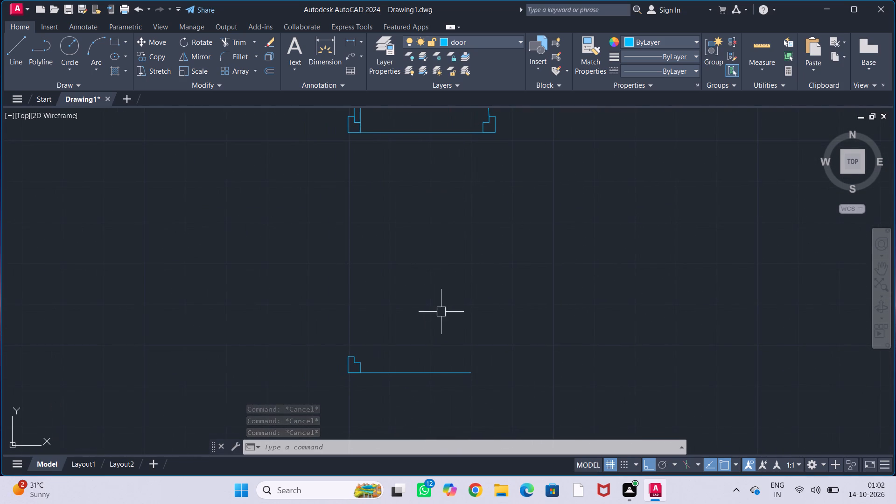
pyautogui.scroll(1, 418, 341)
pyautogui.moveTo(422, 347); pyautogui.dragTo(449, 280, button='middle')
pyautogui.scroll(1, 440, 296)
pyautogui.moveTo(440, 295); pyautogui.dragTo(448, 272, button='middle')
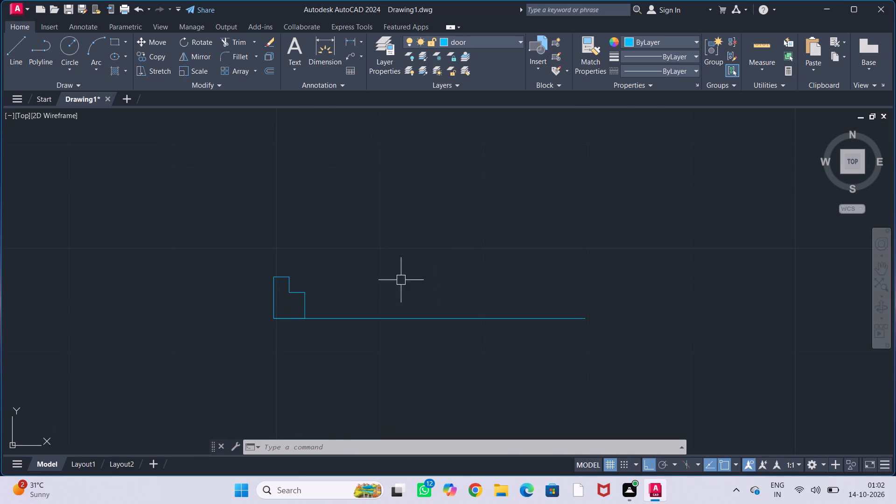
pyautogui.click(303, 295)
pyautogui.write('mi')
pyautogui.press('Return')
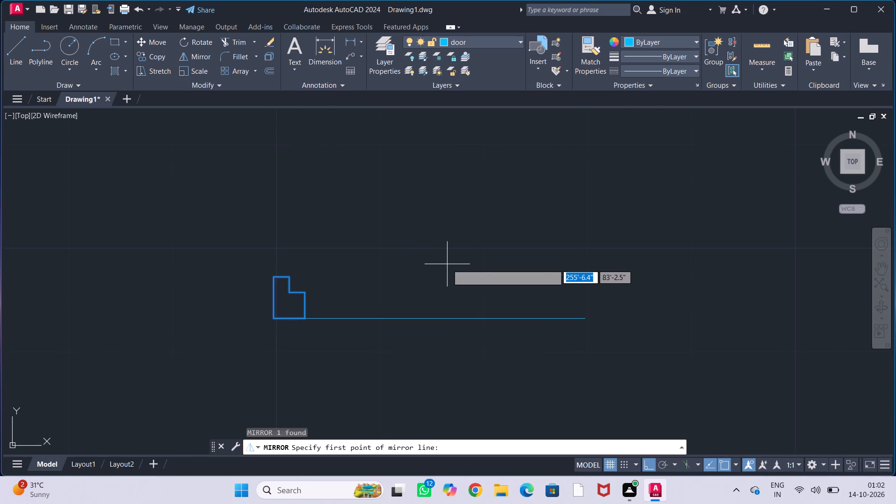
pyautogui.click(433, 318)
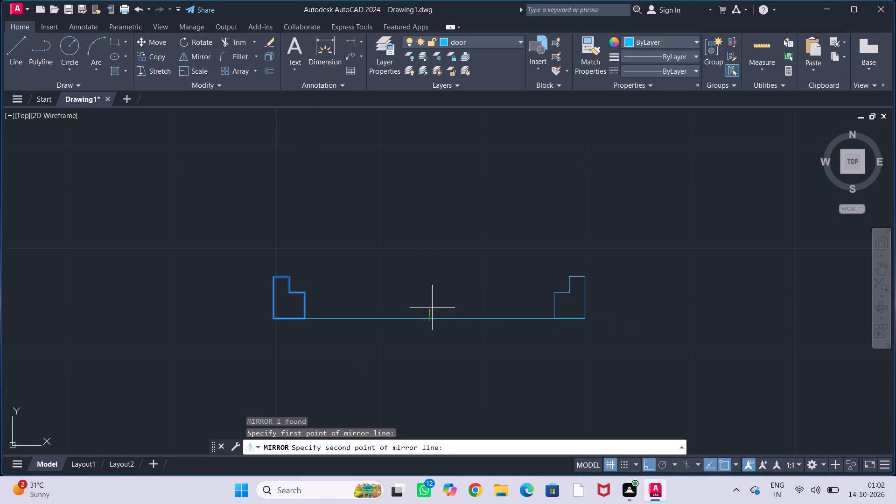
pyautogui.click(439, 227)
pyautogui.moveTo(456, 269); pyautogui.dragTo(439, 227)
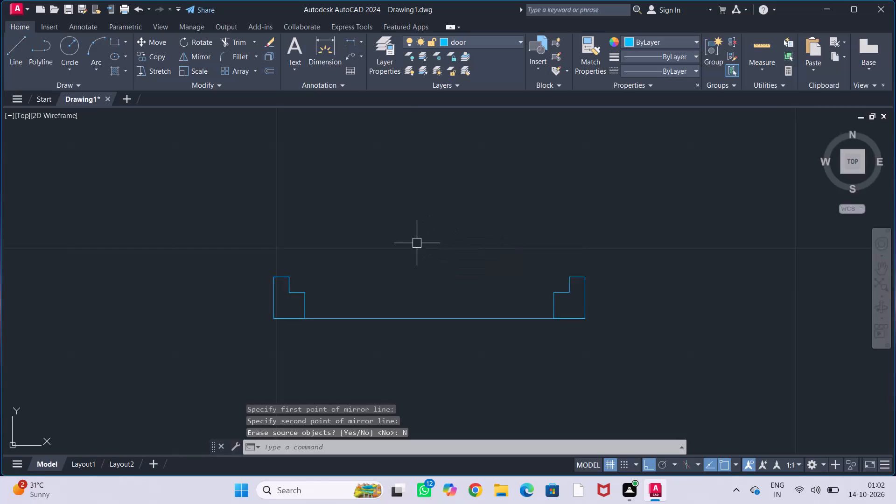
pyautogui.press('Escape')
pyautogui.press('Escape')
pyautogui.press('Escape')
pyautogui.press('Escape')
# Draw a 1.5" by 2'3" upright rectangle for the second door's leaf, above and left of the new frame.
pyautogui.scroll(-3, 409, 246)
pyautogui.moveTo(413, 238); pyautogui.dragTo(405, 274, button='middle')
pyautogui.scroll(2, 359, 276)
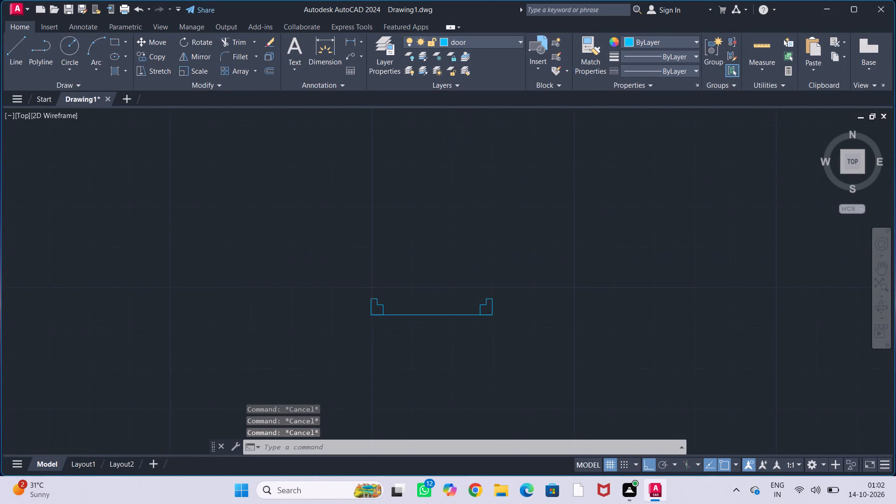
pyautogui.moveTo(389, 272); pyautogui.dragTo(353, 283, button='middle')
pyautogui.write('rec')
pyautogui.press('Return')
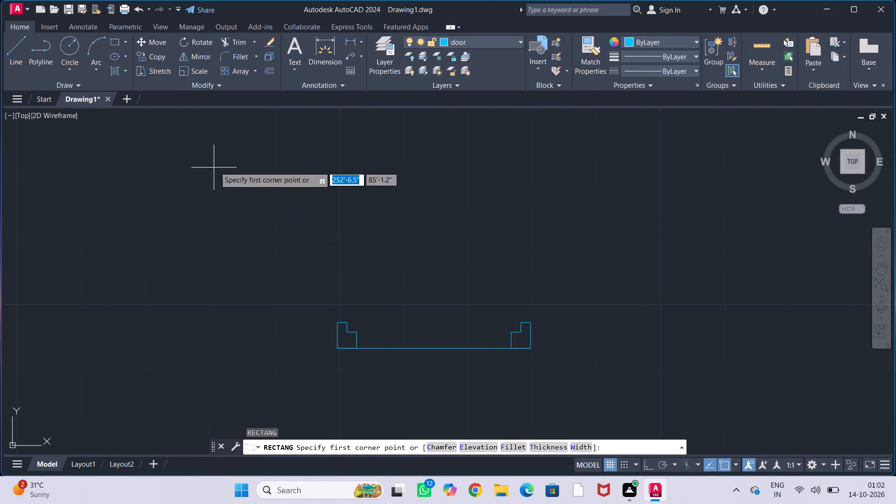
pyautogui.click(203, 159)
pyautogui.write('1.5')
pyautogui.hotkey('shift', '"')
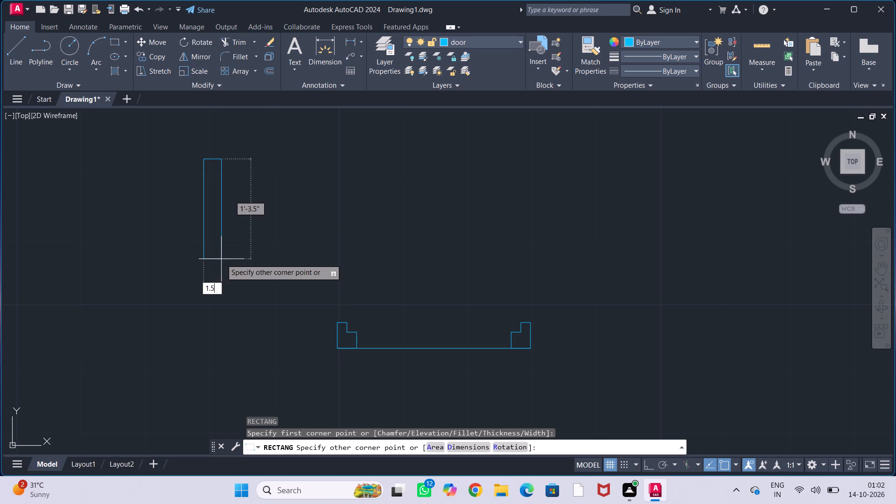
pyautogui.write(',2\'3"')
pyautogui.press('Return')
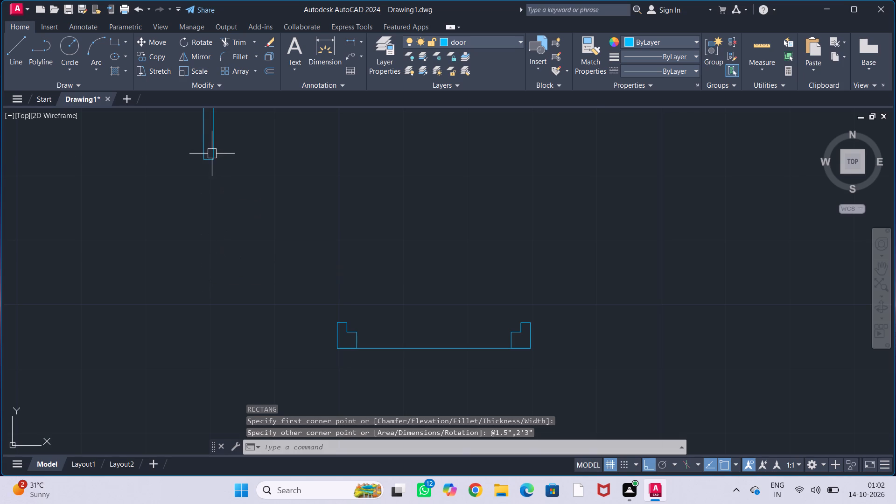
# Move the new leaf by its lower-left corner onto the inner notch corner of the second frame's left jamb.
pyautogui.click(212, 154)
pyautogui.press('m')
pyautogui.press('Return')
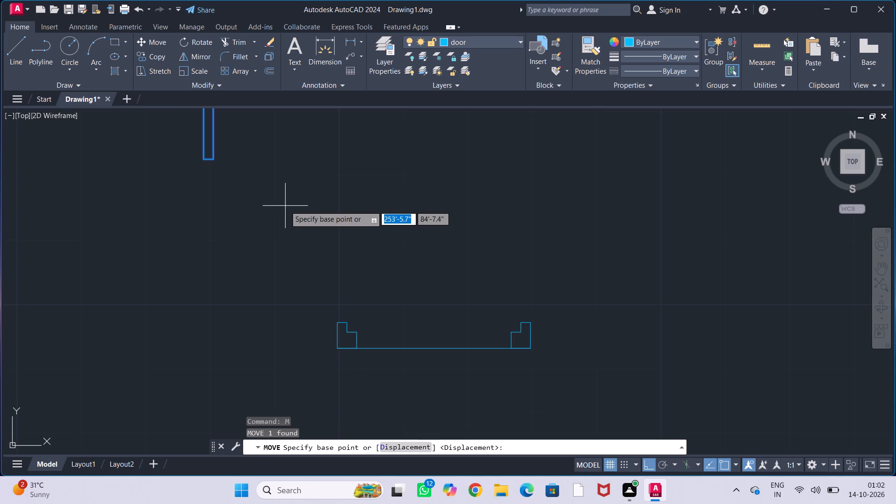
pyautogui.click(201, 160)
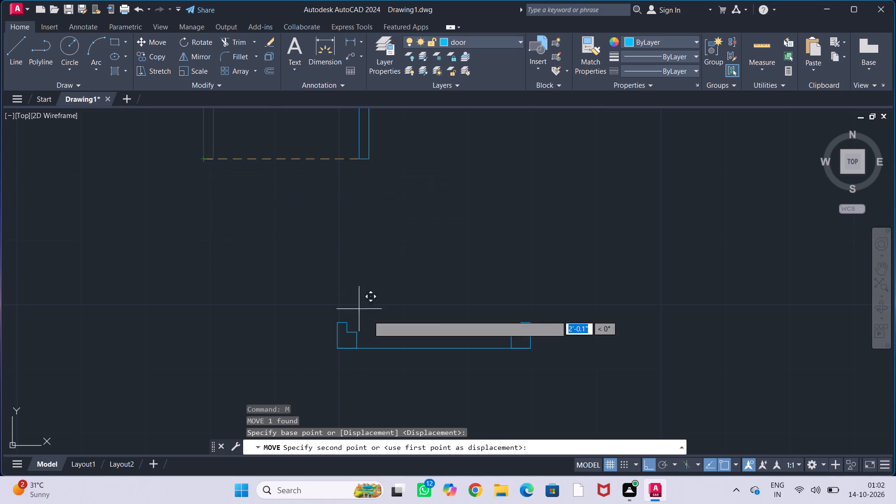
pyautogui.scroll(2, 316, 343)
pyautogui.scroll(2, 397, 319)
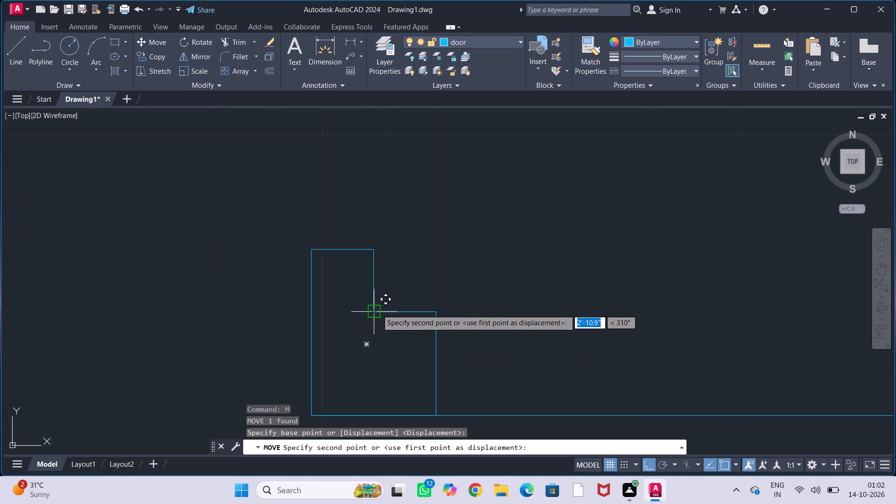
pyautogui.click(377, 309)
pyautogui.press('Escape')
pyautogui.press('Escape')
pyautogui.press('Escape')
pyautogui.press('Escape')
# Draw a circle centred on the new leaf's lower-left corner, with a 2'3" radius reaching the leaf's top end.
pyautogui.scroll(-2, 490, 271)
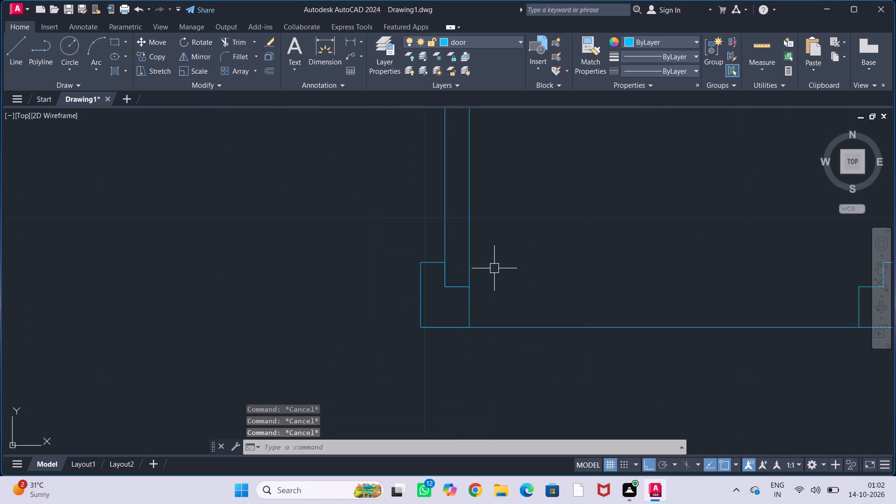
pyautogui.scroll(-2, 495, 267)
pyautogui.moveTo(581, 247); pyautogui.dragTo(453, 295, button='middle')
pyautogui.scroll(-1, 459, 290)
pyautogui.moveTo(460, 286); pyautogui.dragTo(418, 291, button='middle')
pyautogui.press('c')
pyautogui.press('Return')
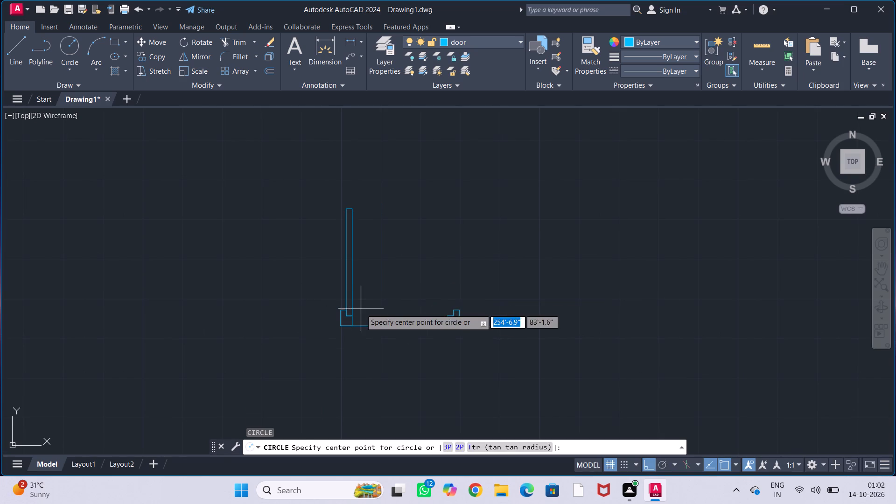
pyautogui.scroll(2, 361, 309)
pyautogui.scroll(1, 327, 337)
pyautogui.click(310, 321)
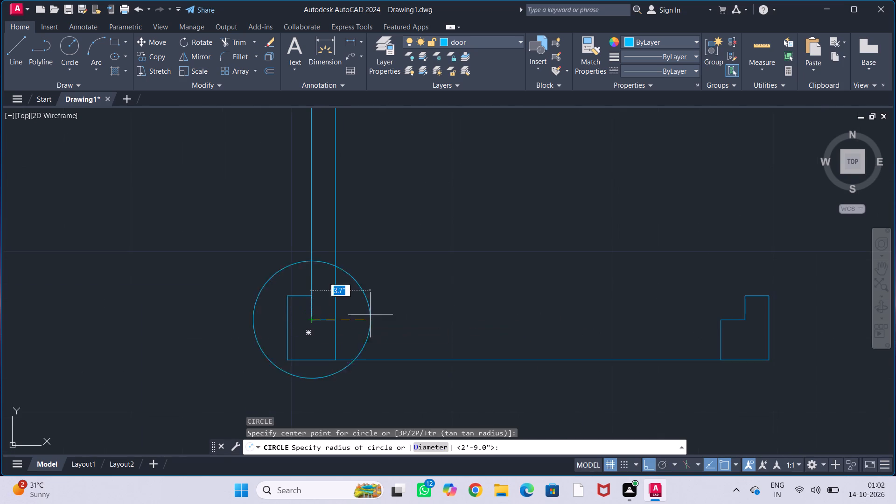
pyautogui.scroll(-3, 473, 255)
pyautogui.moveTo(487, 232); pyautogui.dragTo(425, 310, button='middle')
pyautogui.scroll(2, 400, 262)
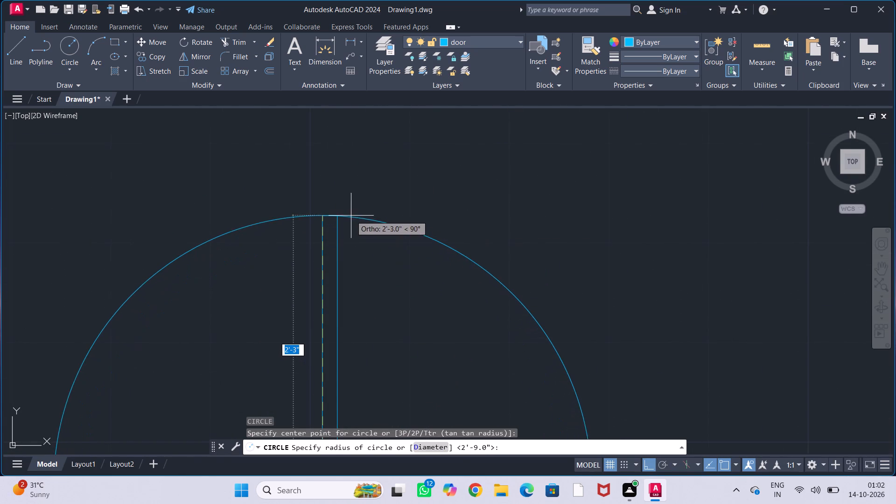
pyautogui.click(336, 217)
pyautogui.press('Escape')
pyautogui.press('Escape')
pyautogui.press('Escape')
pyautogui.press('Escape')
pyautogui.press('Escape')
# Trim the circle down to the quarter swing arc between the leaf's top and the right jamb, including the piece inside that jamb.
pyautogui.scroll(-2, 413, 254)
pyautogui.moveTo(423, 276); pyautogui.dragTo(459, 229, button='middle')
pyautogui.moveTo(460, 262); pyautogui.dragTo(437, 243, button='middle')
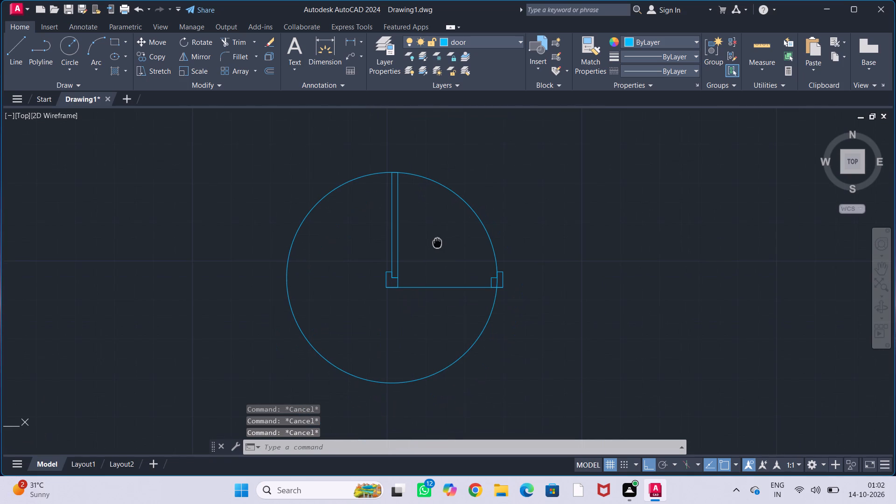
pyautogui.write('tr')
pyautogui.press('Return')
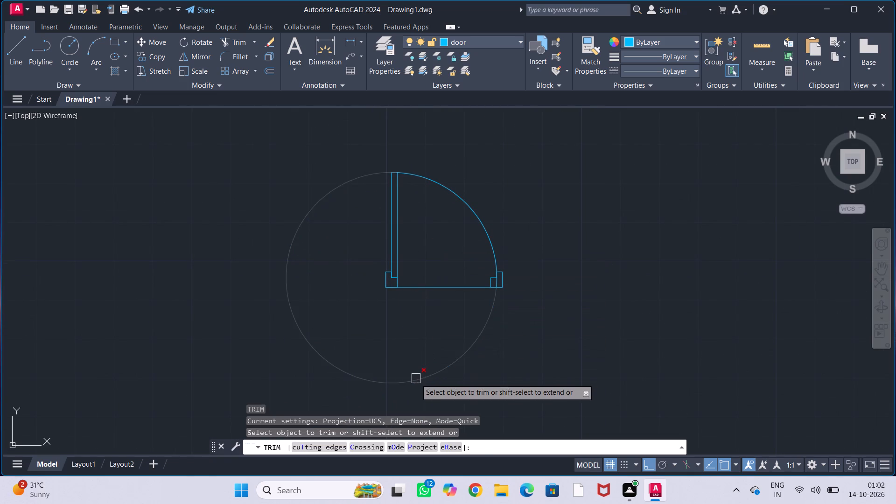
pyautogui.click(417, 379)
pyautogui.scroll(3, 497, 287)
pyautogui.click(492, 286)
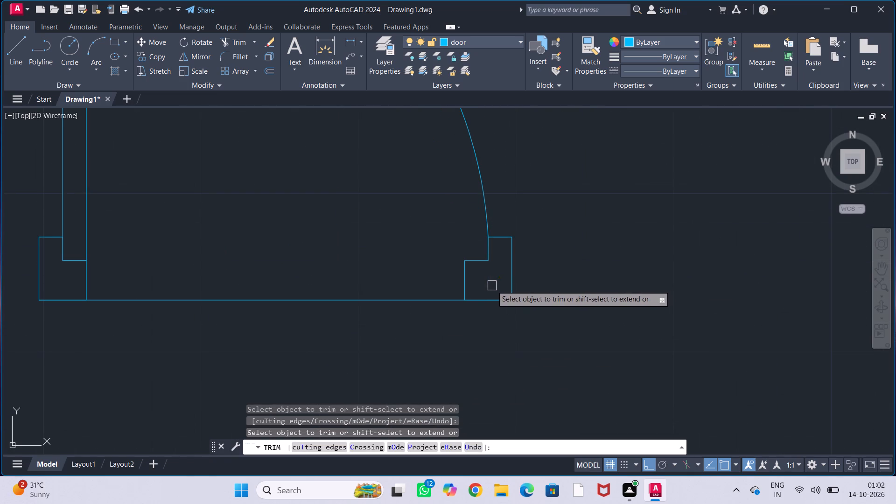
pyautogui.press('Escape')
pyautogui.press('Escape')
pyautogui.press('Escape')
pyautogui.press('Escape')
pyautogui.press('Escape')
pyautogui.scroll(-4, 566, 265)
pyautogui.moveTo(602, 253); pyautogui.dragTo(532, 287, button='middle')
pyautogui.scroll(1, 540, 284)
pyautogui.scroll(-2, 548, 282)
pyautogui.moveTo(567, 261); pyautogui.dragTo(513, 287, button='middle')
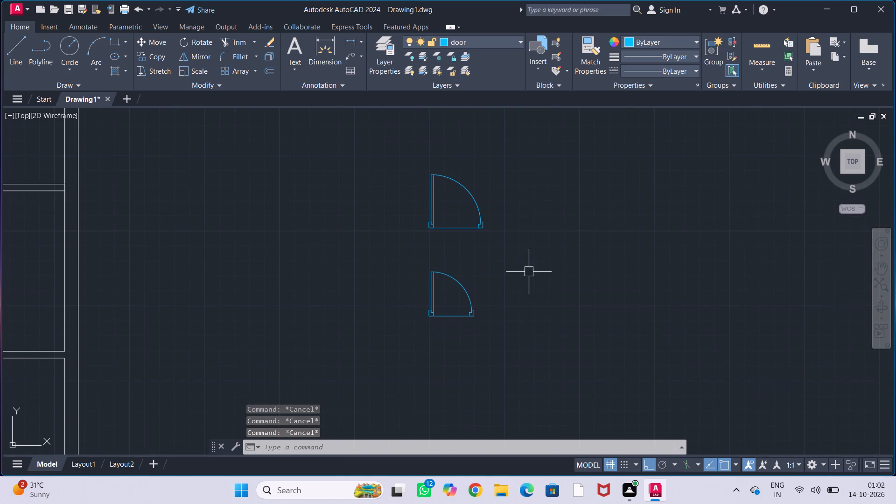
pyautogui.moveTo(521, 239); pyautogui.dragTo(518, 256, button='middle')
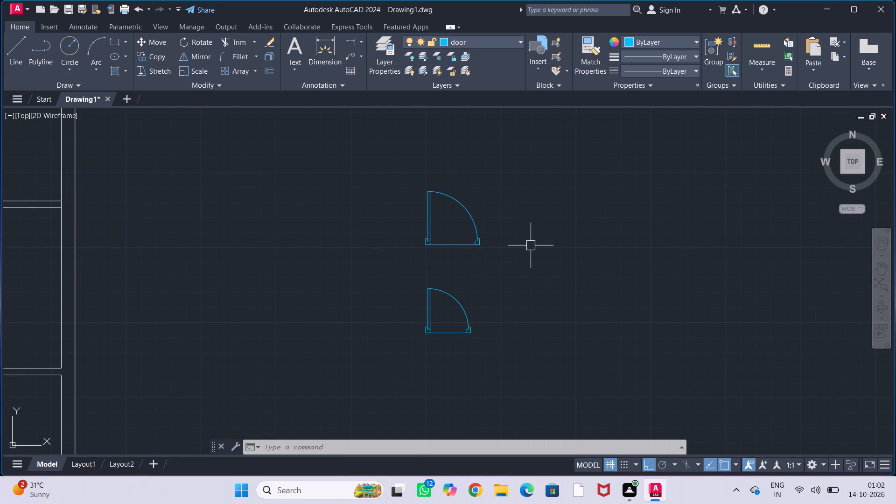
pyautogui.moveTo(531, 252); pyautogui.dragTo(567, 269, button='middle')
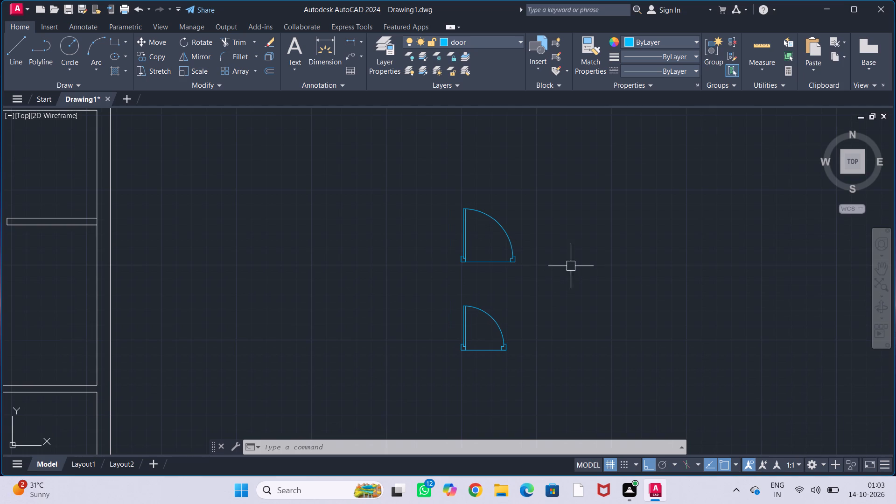
# Convert the upper, larger door with its frame, leaf and swing arc into a block named d1.
pyautogui.moveTo(560, 241); pyautogui.dragTo(530, 214, button='middle')
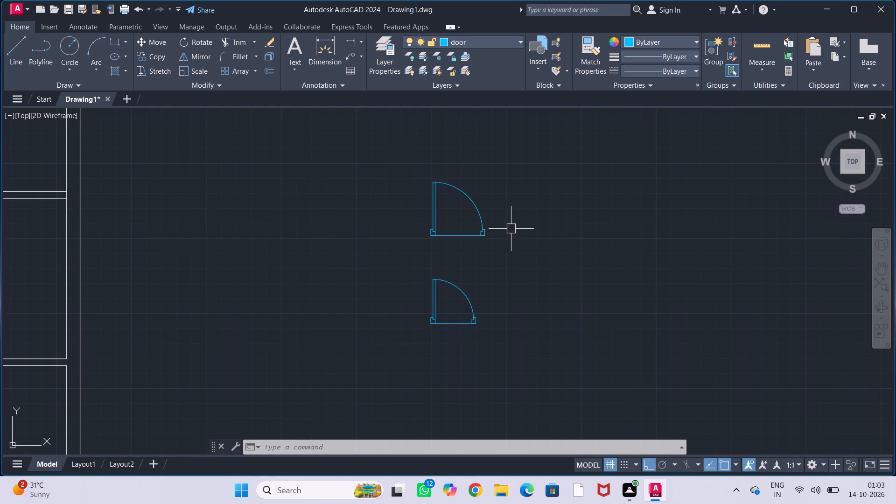
pyautogui.moveTo(471, 279); pyautogui.dragTo(456, 231, button='middle')
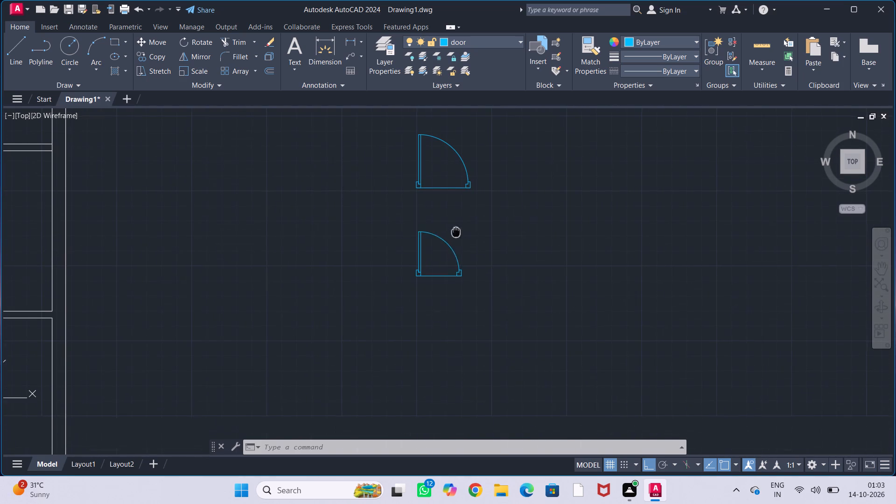
pyautogui.moveTo(392, 120); pyautogui.dragTo(426, 124)
pyautogui.click(506, 215)
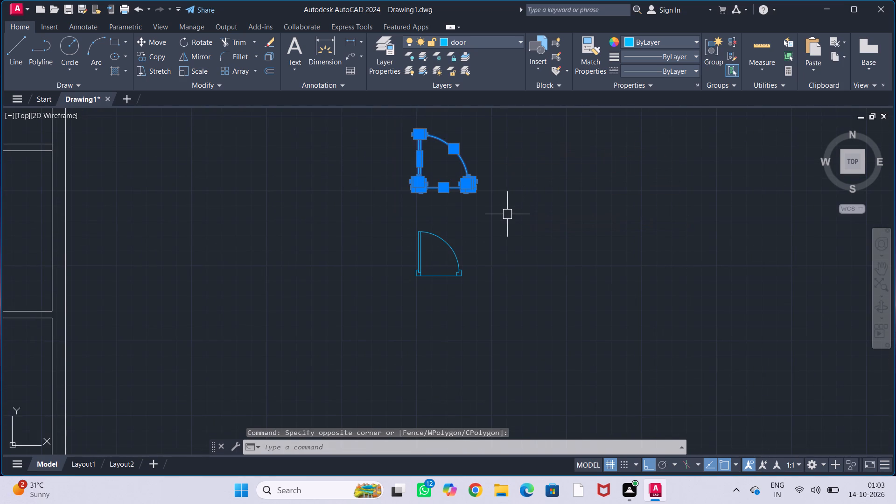
pyautogui.press('b')
pyautogui.press('Return')
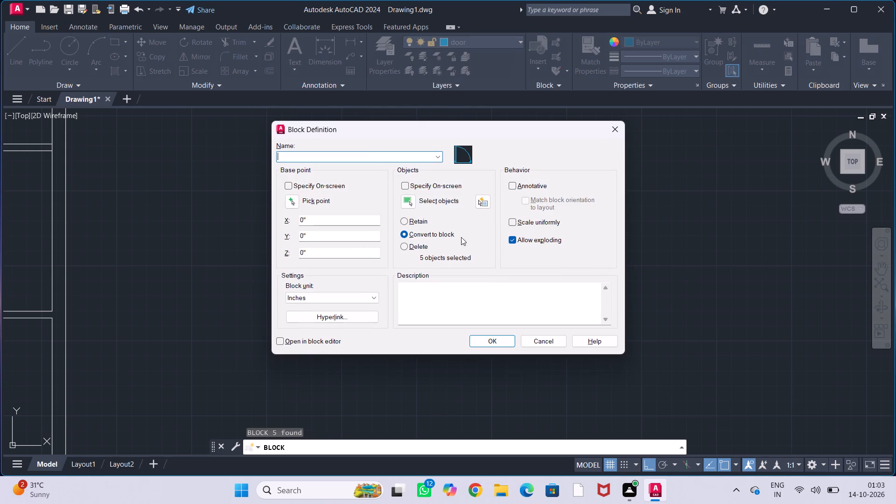
pyautogui.press('d')
pyautogui.press('1')
pyautogui.click(496, 338)
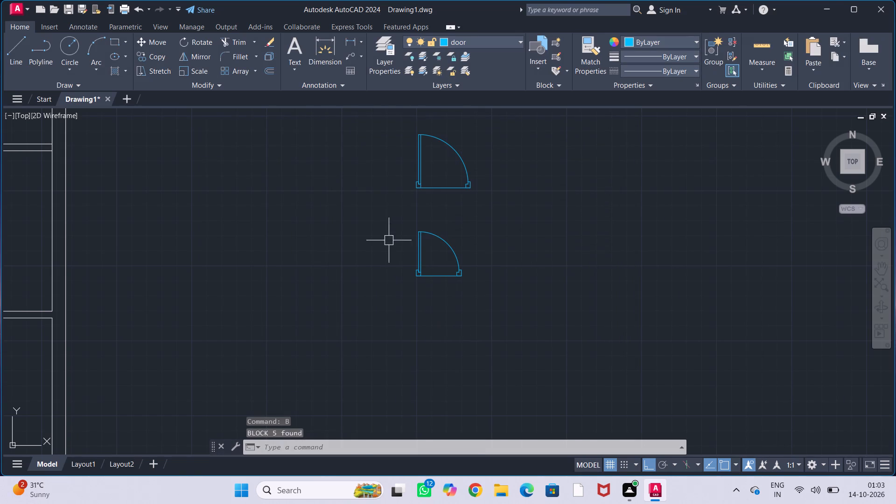
# Convert the lower, smaller door with its frame, leaf and swing arc into a block named d2.
pyautogui.moveTo(389, 223); pyautogui.dragTo(436, 232)
pyautogui.click(495, 321)
pyautogui.press('b')
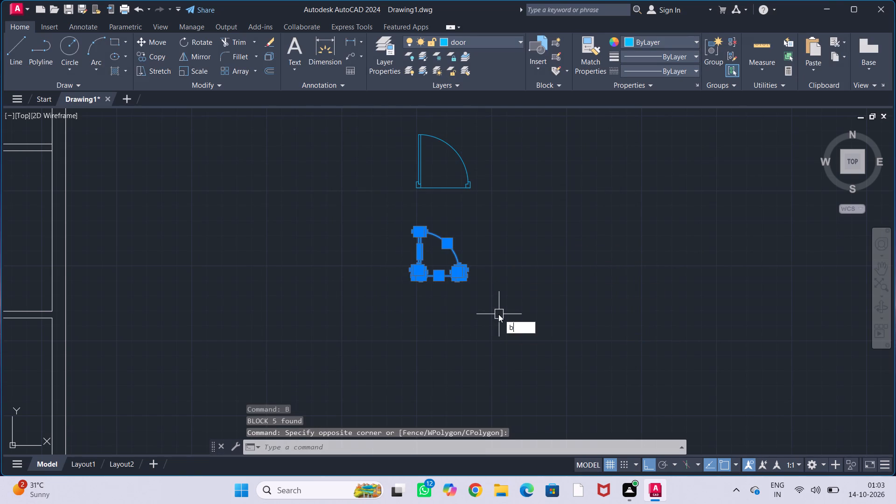
pyautogui.press('Return')
pyautogui.write('d2')
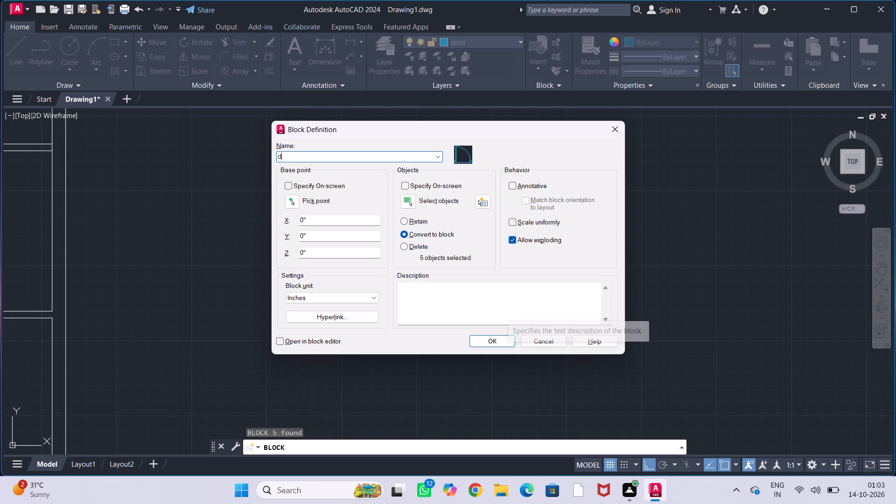
pyautogui.click(500, 339)
# Draw a notched jamb polyline beside the doors: 4" left, 5" up, 2.5" right, 1.5" down, 1.5" right, back to its start.
pyautogui.moveTo(541, 286); pyautogui.dragTo(427, 284, button='middle')
pyautogui.moveTo(495, 272); pyautogui.dragTo(486, 272, button='middle')
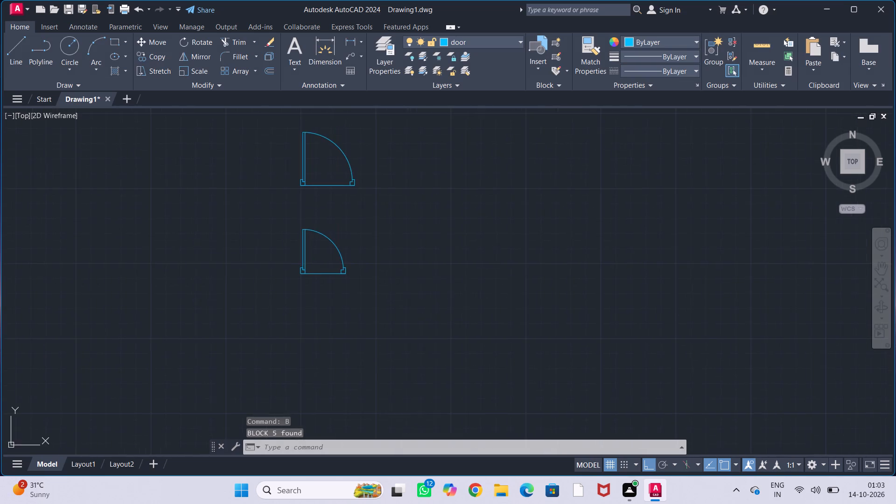
pyautogui.moveTo(486, 272); pyautogui.dragTo(438, 275, button='middle')
pyautogui.scroll(1, 470, 272)
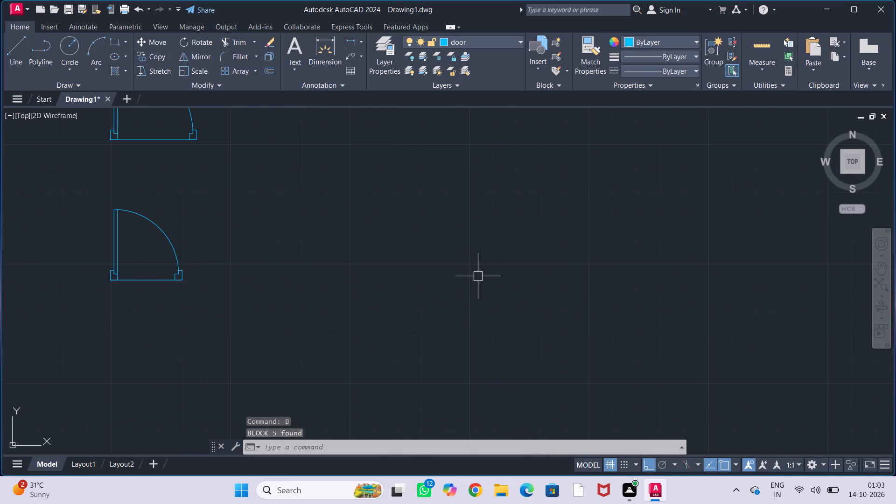
pyautogui.press('p')
pyautogui.press('l')
pyautogui.press('Return')
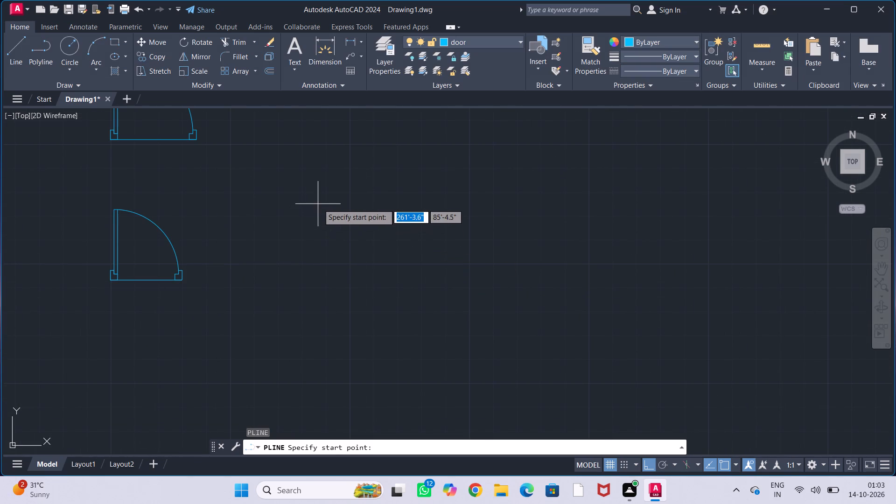
pyautogui.moveTo(318, 204); pyautogui.dragTo(329, 274, button='middle')
pyautogui.scroll(2, 322, 266)
pyautogui.scroll(-2, 372, 284)
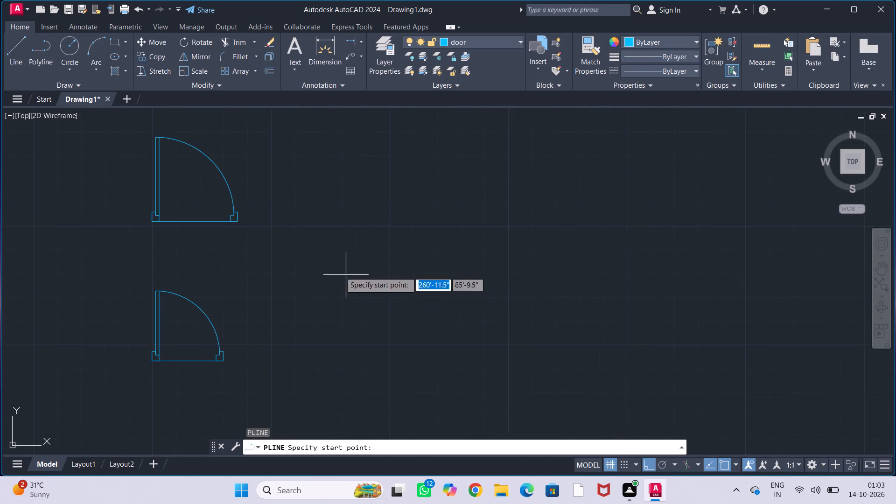
pyautogui.moveTo(338, 269); pyautogui.dragTo(379, 287, button='middle')
pyautogui.scroll(1, 367, 291)
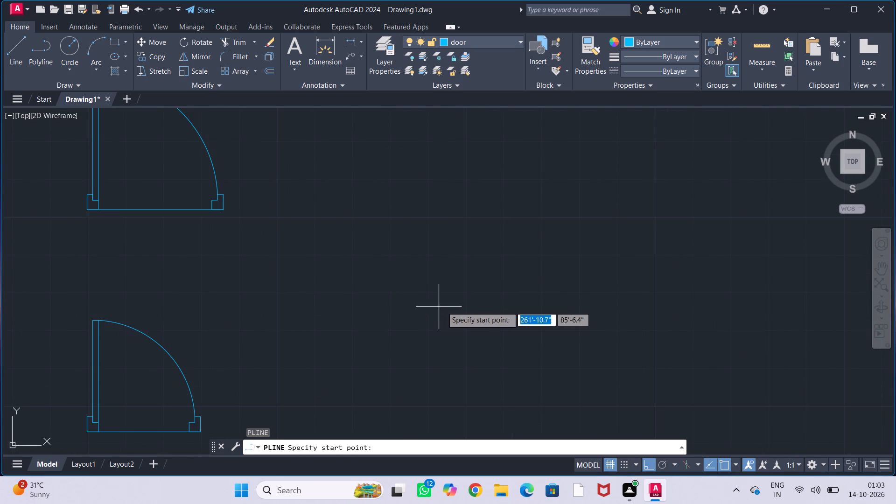
pyautogui.click(469, 301)
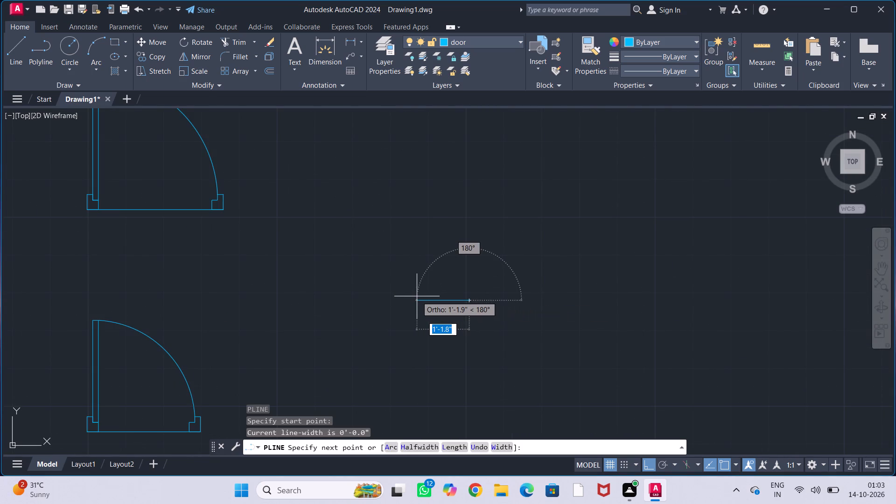
pyautogui.write('4"')
pyautogui.press('Return')
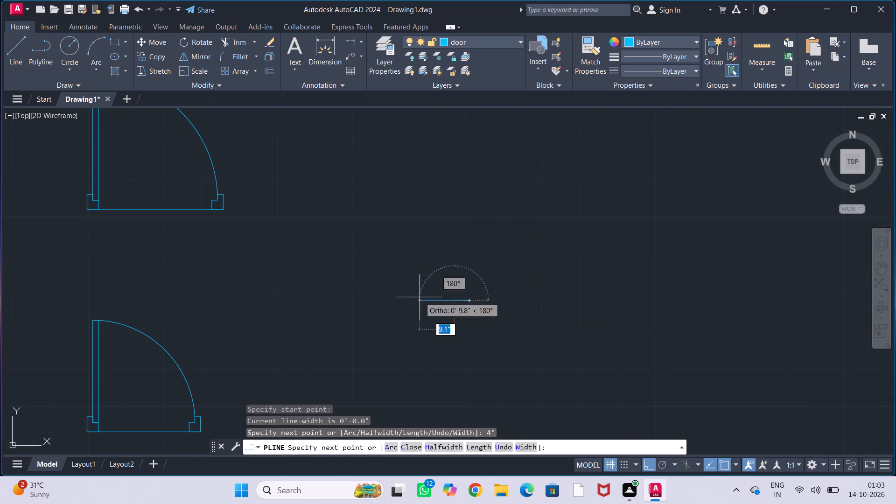
pyautogui.scroll(2, 472, 285)
pyautogui.scroll(1, 422, 310)
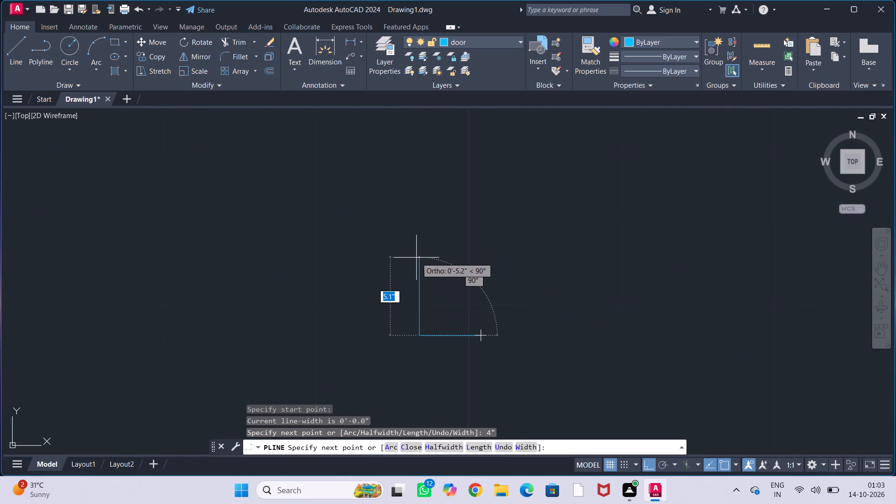
pyautogui.write('5"')
pyautogui.press('Return')
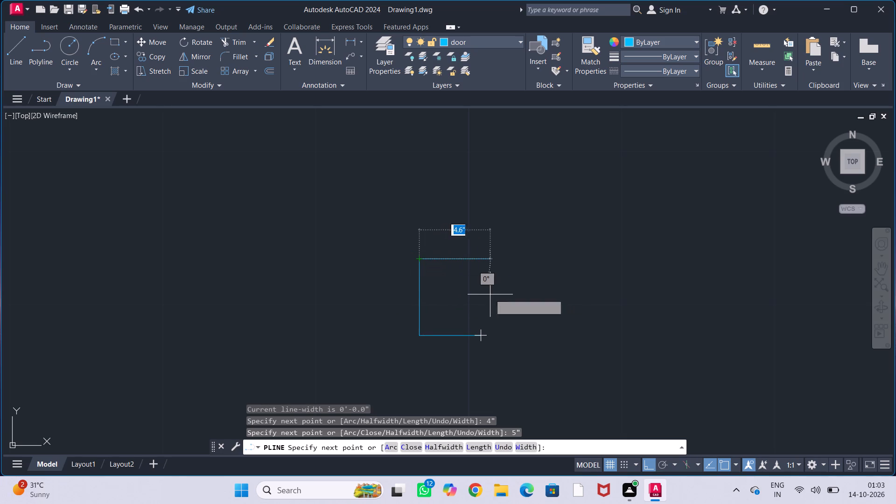
pyautogui.write('2.5"')
pyautogui.press('Return')
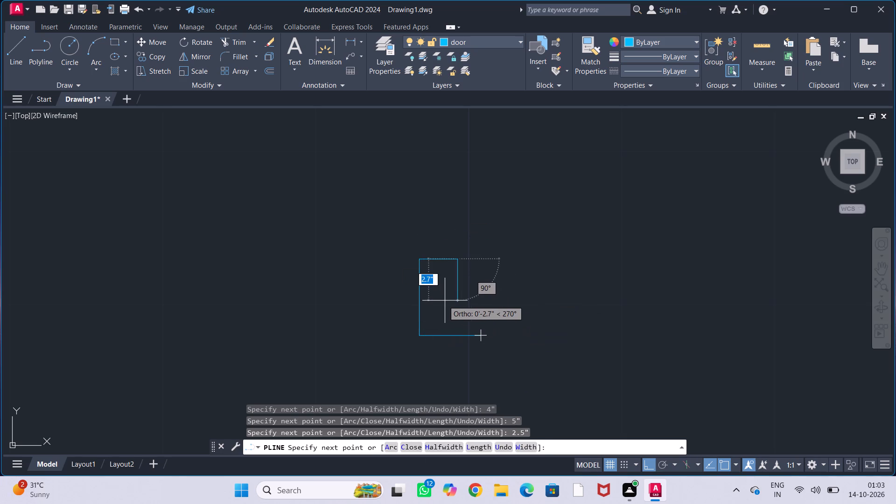
pyautogui.write('1.5"')
pyautogui.press('Return')
pyautogui.write('1.5"')
pyautogui.press('Return')
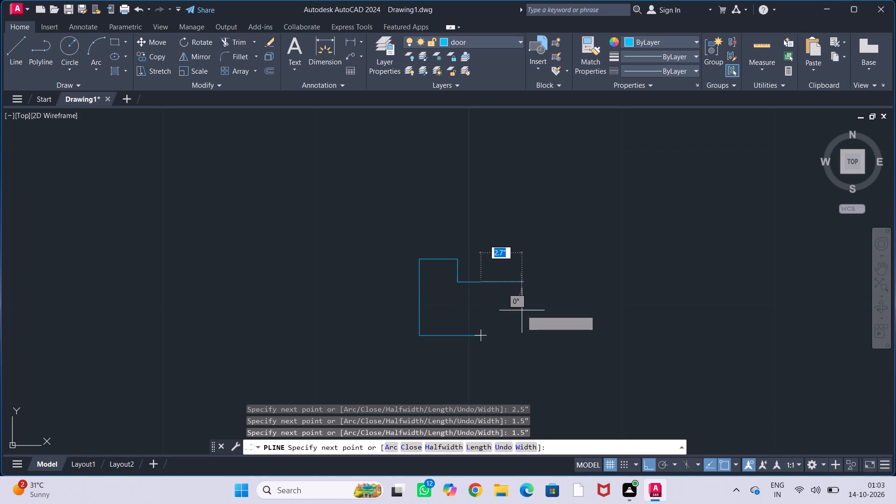
pyautogui.click(484, 332)
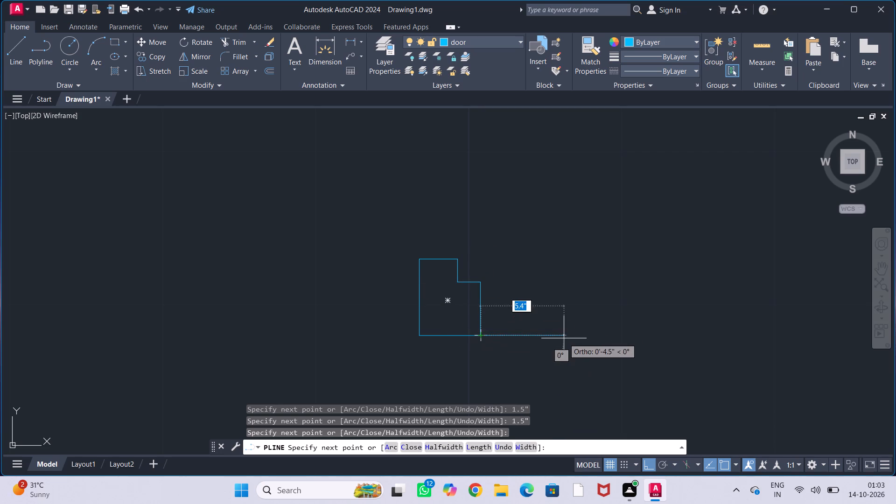
pyautogui.press('Escape')
pyautogui.press('Escape')
pyautogui.press('Escape')
pyautogui.press('Escape')
# Draw a 4' horizontal line to the right from the new jamb's lower-left corner.
pyautogui.scroll(-1, 557, 316)
pyautogui.moveTo(615, 334); pyautogui.dragTo(495, 300, button='middle')
pyautogui.scroll(-2, 502, 298)
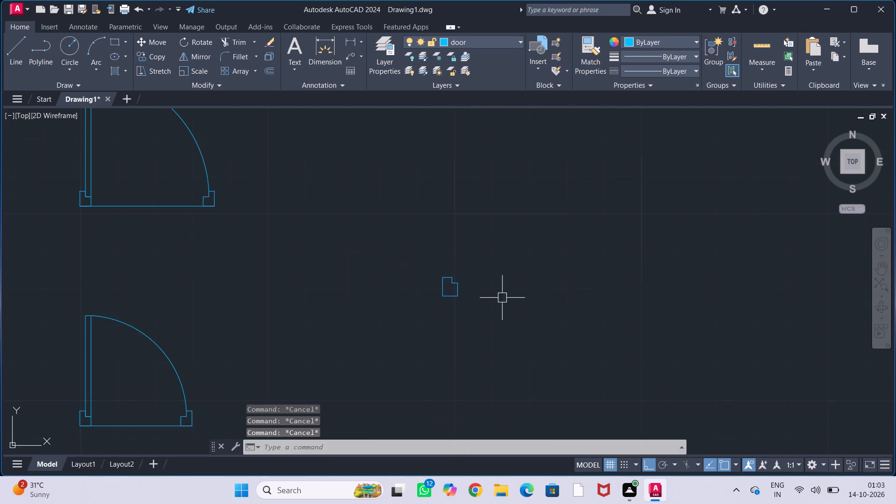
pyautogui.moveTo(528, 305); pyautogui.dragTo(442, 296, button='middle')
pyautogui.scroll(2, 448, 305)
pyautogui.moveTo(449, 306); pyautogui.dragTo(441, 328, button='middle')
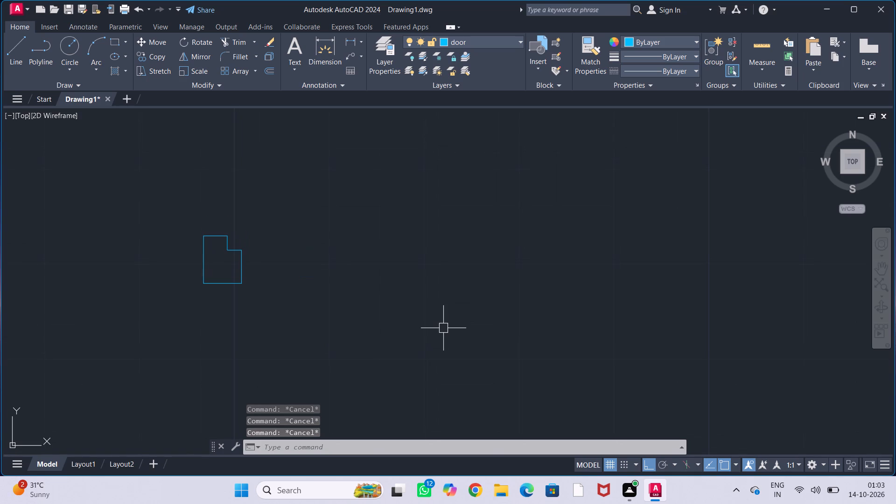
pyautogui.press('l')
pyautogui.press('Return')
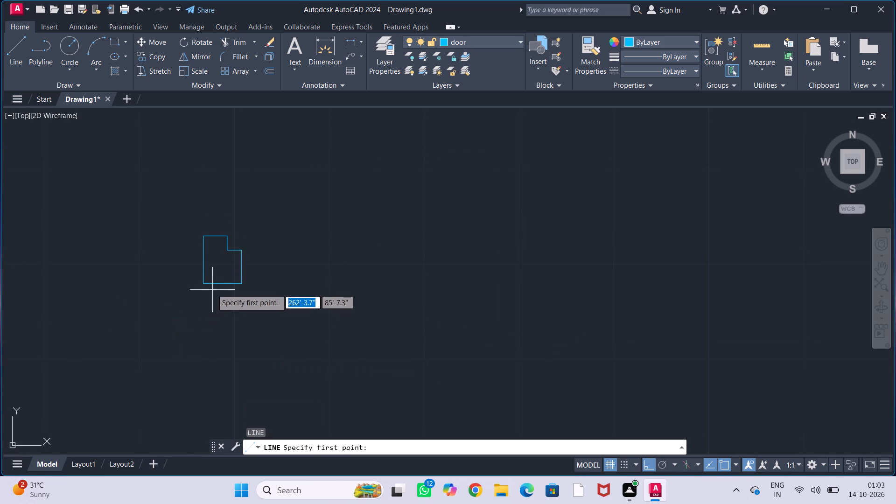
pyautogui.click(207, 286)
pyautogui.scroll(-2, 523, 301)
pyautogui.moveTo(531, 300); pyautogui.dragTo(477, 295, button='middle')
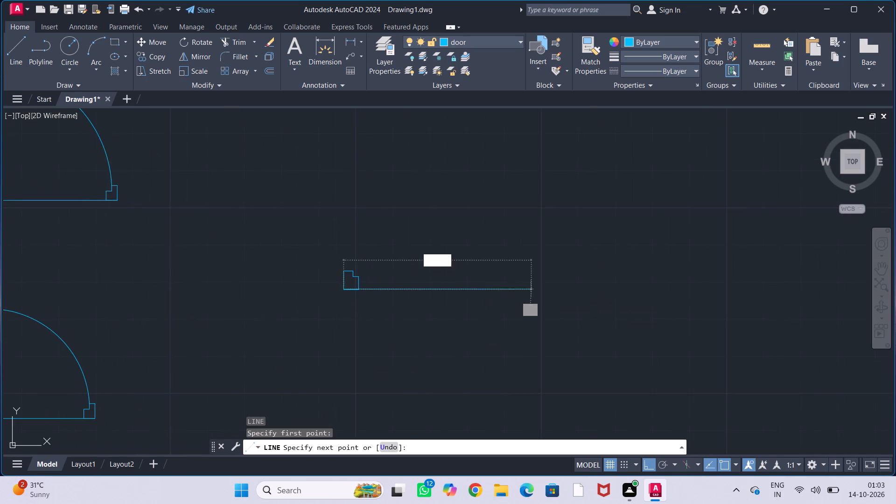
pyautogui.scroll(1, 479, 295)
pyautogui.write("4'")
pyautogui.press('Return')
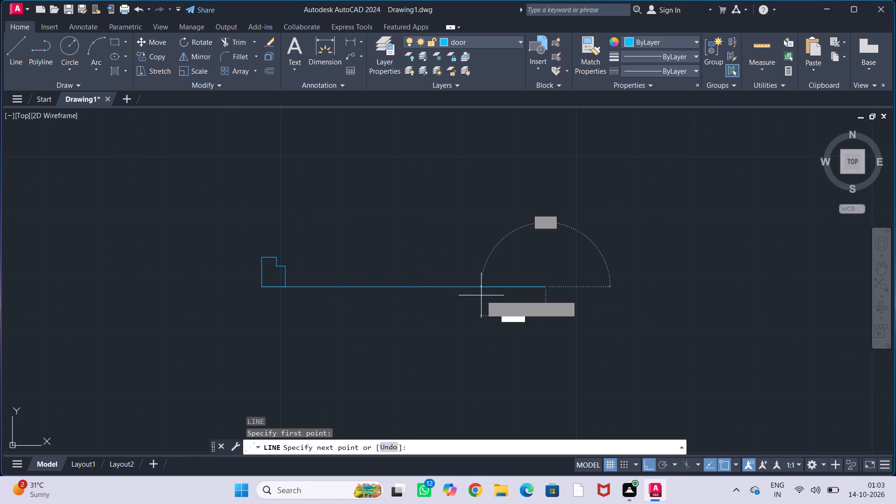
pyautogui.press('Escape')
pyautogui.press('Escape')
pyautogui.press('Escape')
pyautogui.press('Escape')
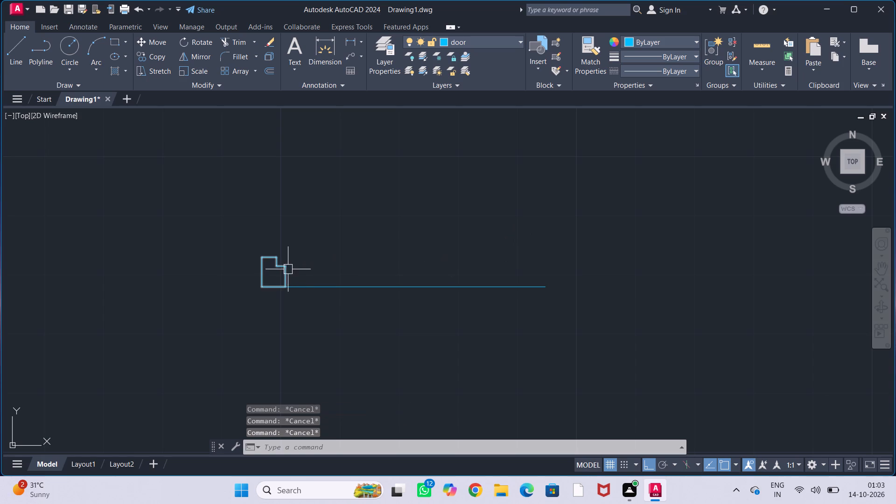
# Mirror the jamb about a vertical axis through the 4' line's midpoint, keeping the original.
pyautogui.click(288, 268)
pyautogui.write('mi')
pyautogui.press('Return')
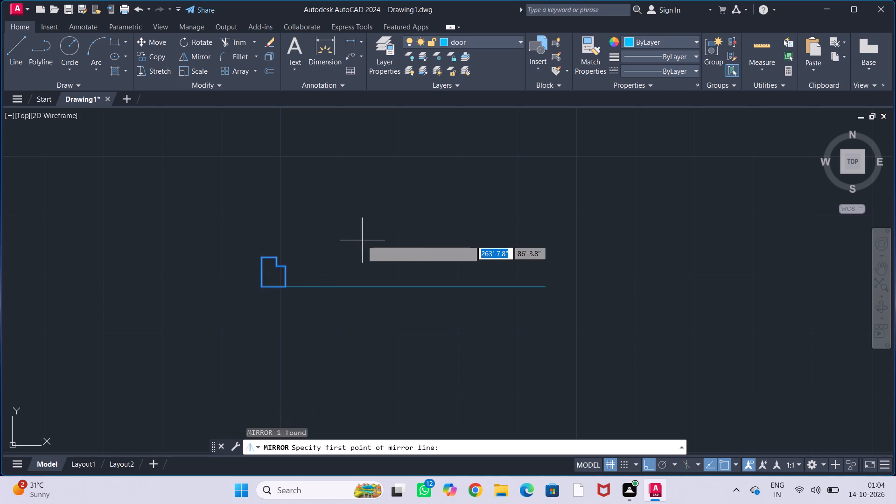
pyautogui.click(405, 286)
pyautogui.click(414, 223)
pyautogui.moveTo(434, 263); pyautogui.dragTo(414, 223)
pyautogui.press('Escape')
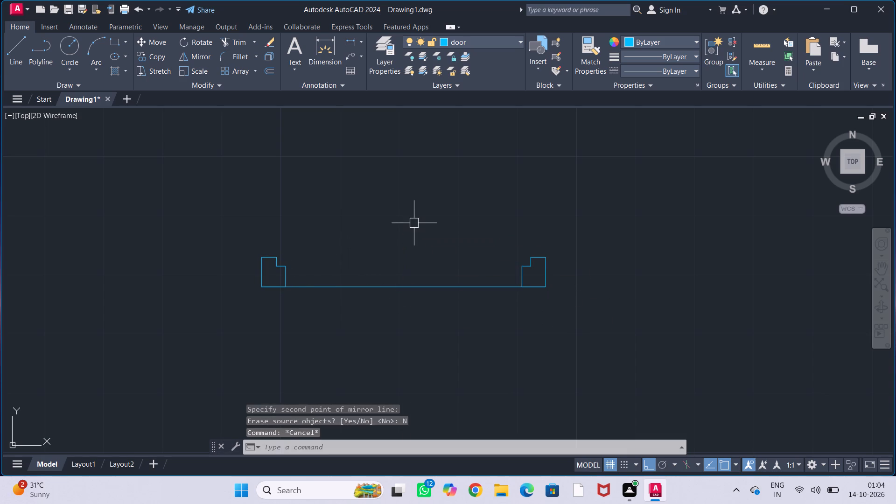
pyautogui.press('Escape')
pyautogui.press('Escape')
pyautogui.press('Escape')
pyautogui.press('Escape')
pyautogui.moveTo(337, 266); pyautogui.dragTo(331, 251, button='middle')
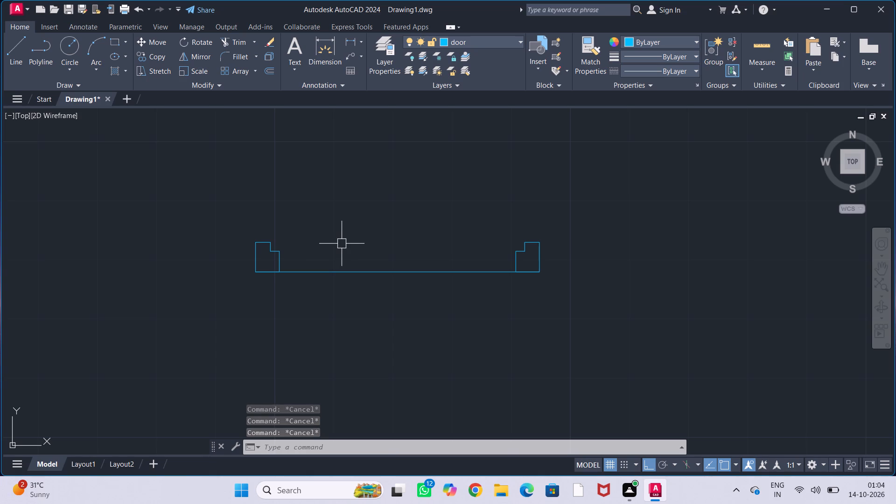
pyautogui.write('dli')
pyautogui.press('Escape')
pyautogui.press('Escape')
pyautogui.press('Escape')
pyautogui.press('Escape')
# Draw a vertical centre line upward from the midpoint of the 4' line, ending well above the jambs.
pyautogui.press('l')
pyautogui.press('Return')
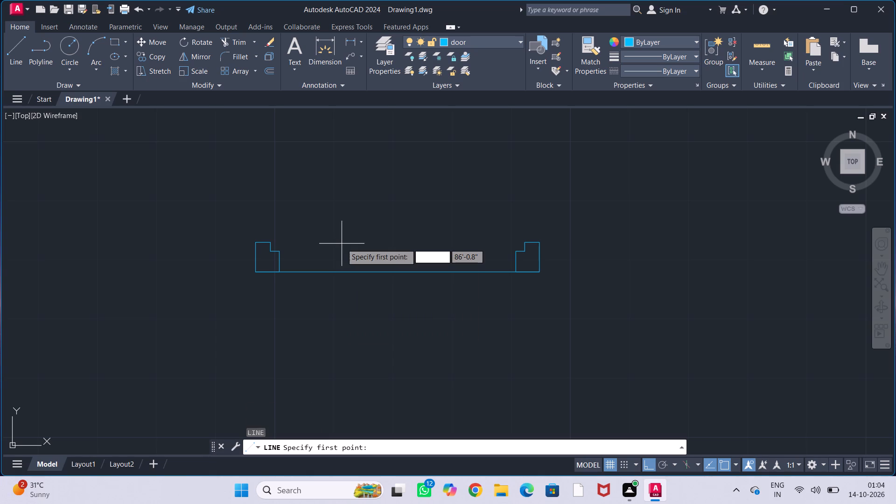
pyautogui.click(400, 273)
pyautogui.click(398, 165)
pyautogui.press('Escape')
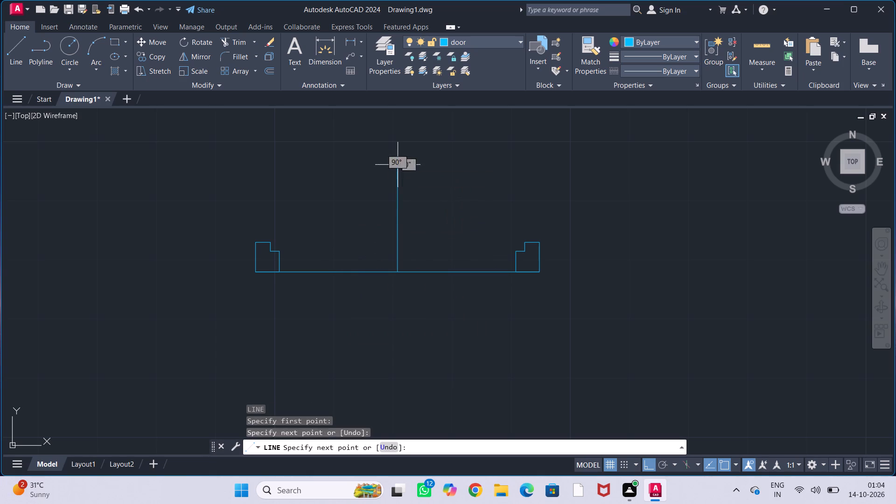
pyautogui.press('Escape')
pyautogui.press('Escape')
pyautogui.press('Escape')
# Measure the horizontal distance from the left jamb's bottom midpoint to the vertical centre line with a trial linear dimension.
pyautogui.moveTo(355, 241); pyautogui.dragTo(326, 247, button='middle')
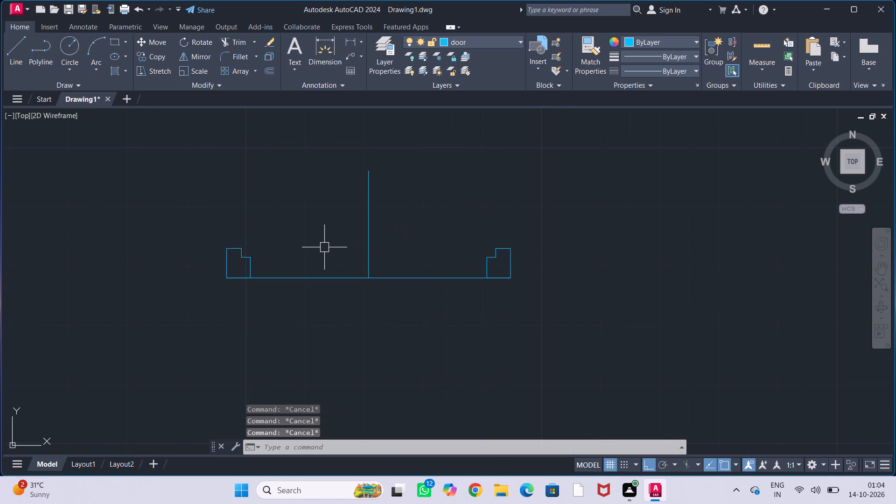
pyautogui.write('dli')
pyautogui.press('Return')
pyautogui.scroll(2, 240, 292)
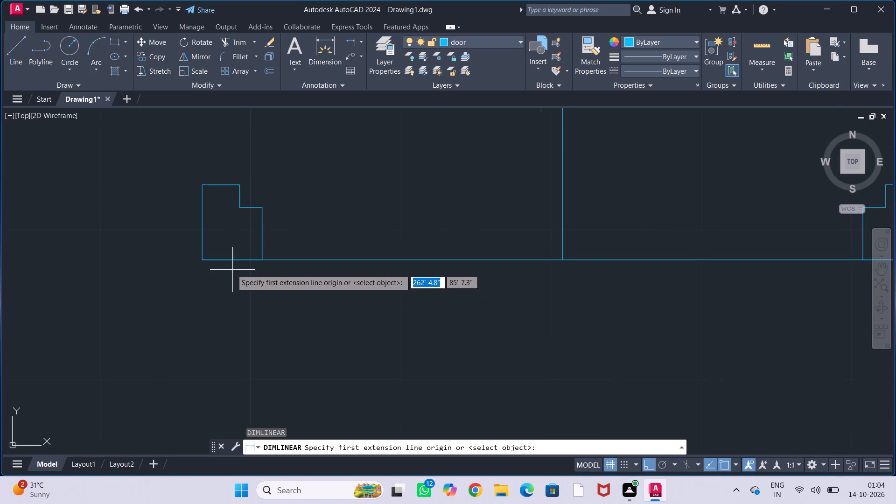
pyautogui.click(230, 258)
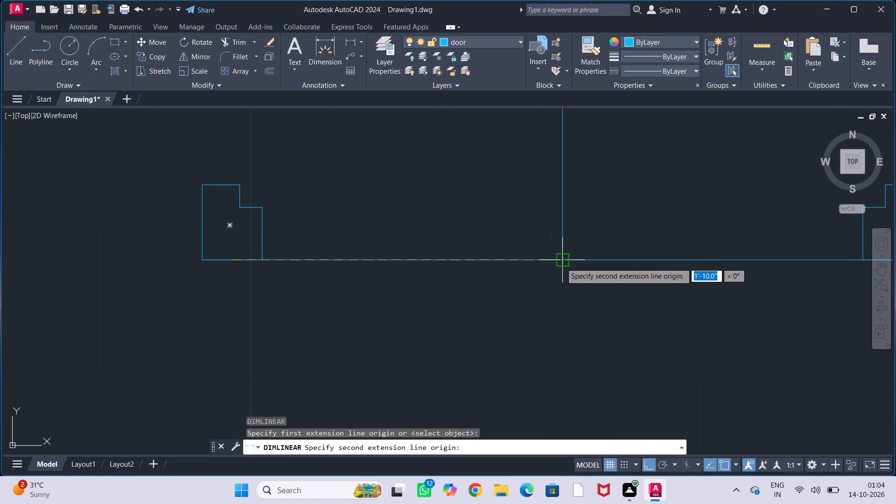
pyautogui.click(561, 263)
pyautogui.scroll(-2, 543, 235)
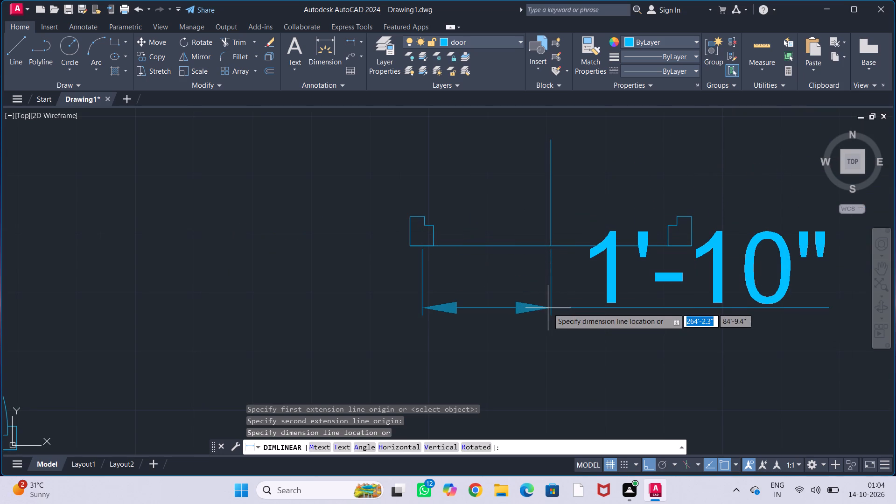
pyautogui.press('Escape')
pyautogui.press('Escape')
pyautogui.press('Escape')
# Delete the vertical centre line between the two jambs.
pyautogui.click(552, 227)
pyautogui.press('Delete')
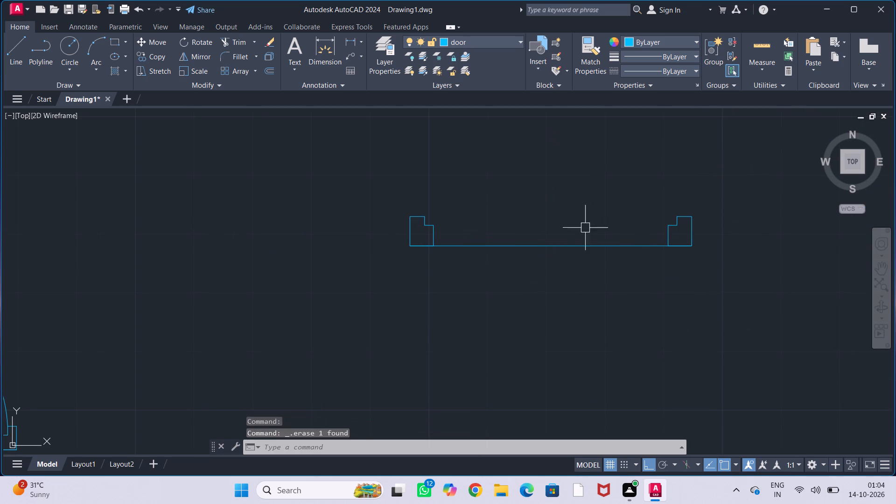
# Draw a 1.5" by 1'10" upright rectangle as a door leaf in the empty space beside the new jambs.
pyautogui.moveTo(453, 292); pyautogui.dragTo(488, 217, button='middle')
pyautogui.write('rec')
pyautogui.press('Return')
pyautogui.click(315, 202)
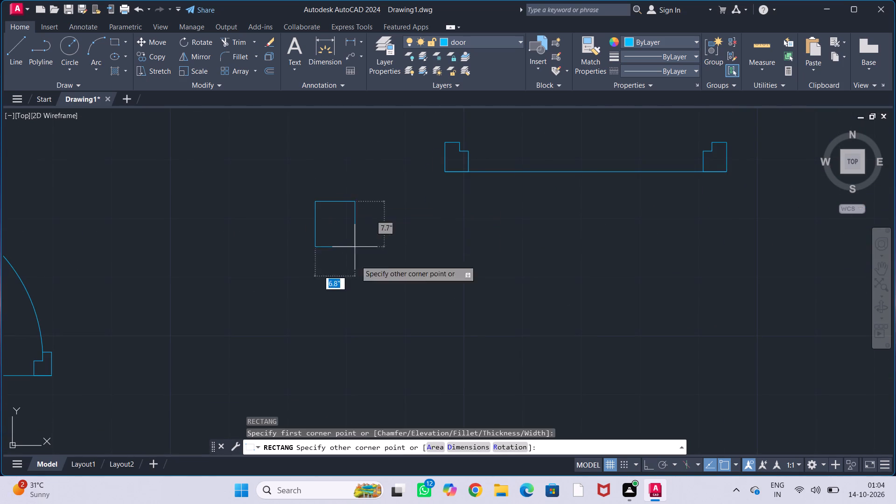
pyautogui.write('1.')
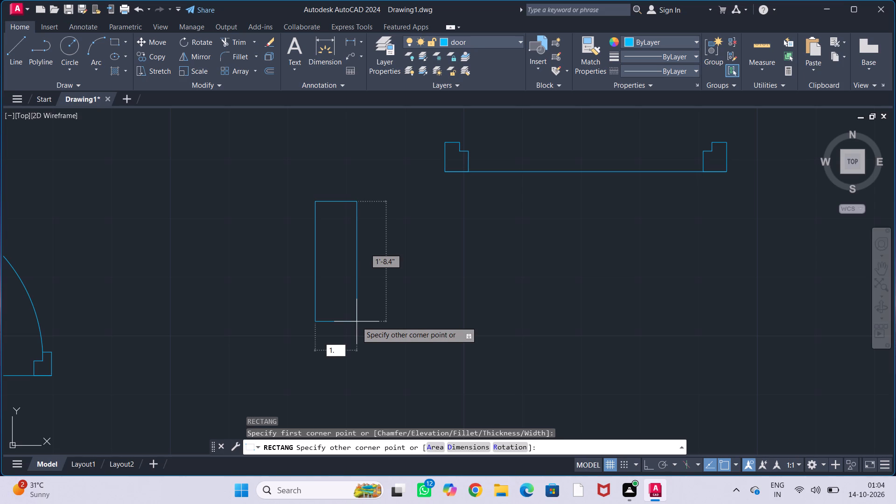
pyautogui.write('5",1\'')
pyautogui.write('10"')
pyautogui.press('Return')
# Move the door leaf by its lower-left corner onto the inner corner of the left jamb's notch.
pyautogui.scroll(-1, 406, 243)
pyautogui.moveTo(339, 296); pyautogui.dragTo(332, 299, button='middle')
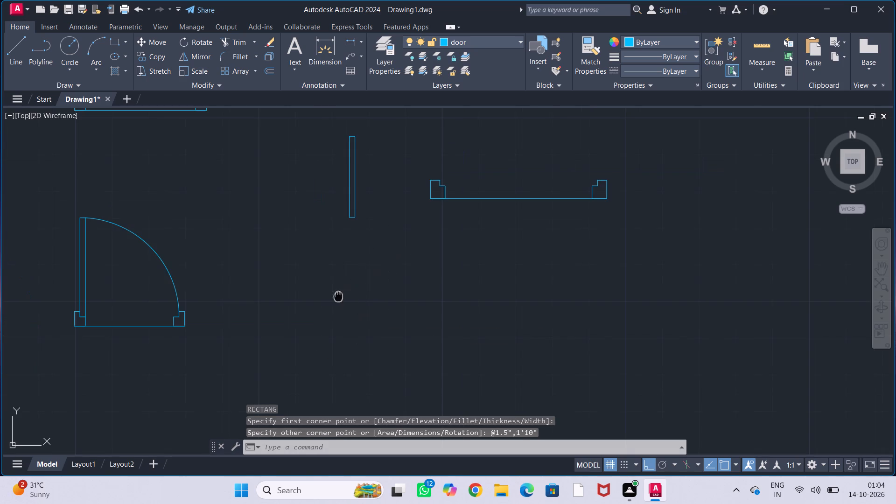
pyautogui.moveTo(332, 299); pyautogui.dragTo(162, 386, button='middle')
pyautogui.click(172, 304)
pyautogui.write('co')
pyautogui.press('BackSpace')
pyautogui.press('BackSpace')
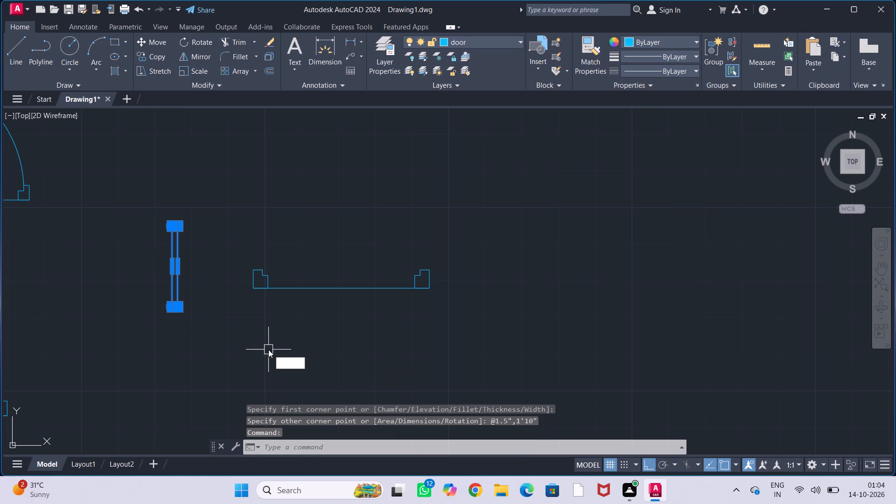
pyautogui.press('m')
pyautogui.press('Return')
pyautogui.scroll(2, 180, 322)
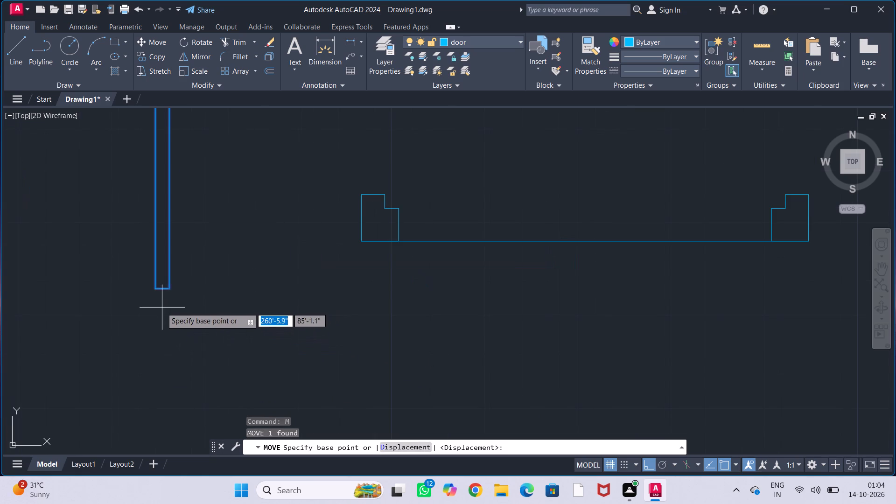
pyautogui.click(154, 286)
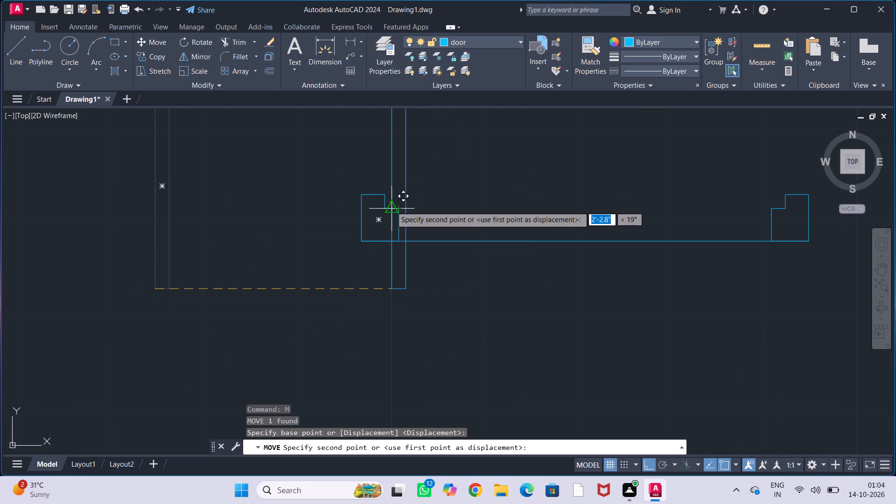
pyautogui.scroll(3, 385, 205)
pyautogui.click(373, 218)
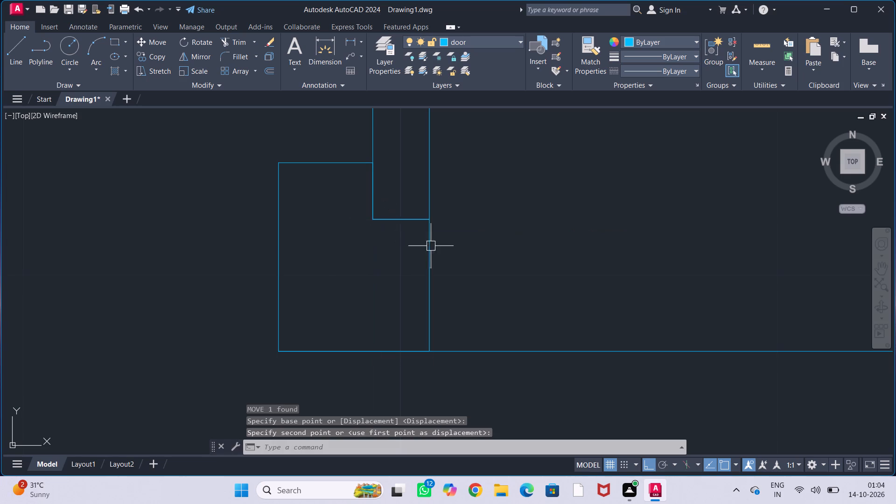
pyautogui.press('Escape')
pyautogui.press('Escape')
pyautogui.press('Escape')
pyautogui.press('Escape')
# Copy the door leaf from its lower-right corner to the inner corner of the right jamb's notch.
pyautogui.scroll(-3, 496, 247)
pyautogui.moveTo(538, 233); pyautogui.dragTo(311, 317, button='middle')
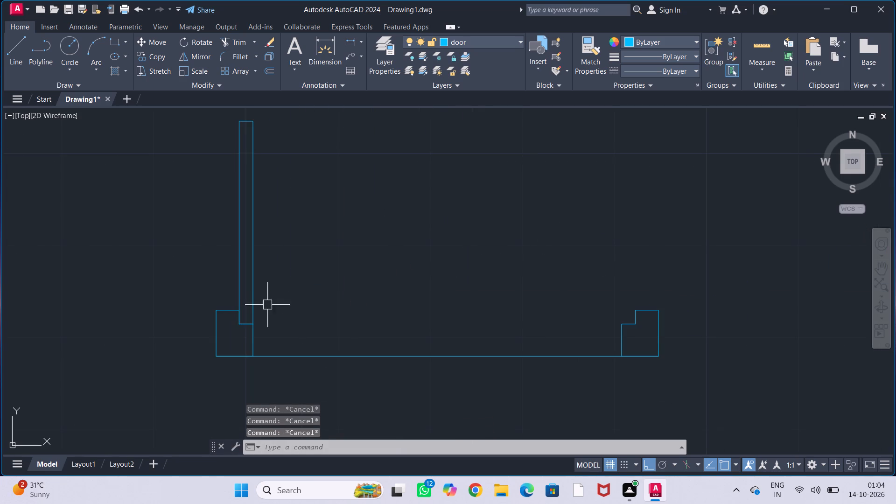
pyautogui.click(254, 302)
pyautogui.write('co')
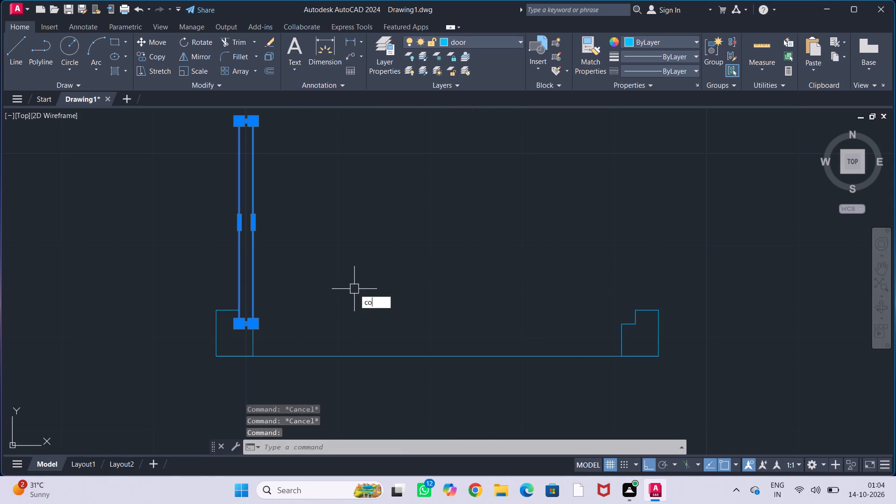
pyautogui.press('Return')
pyautogui.click(251, 326)
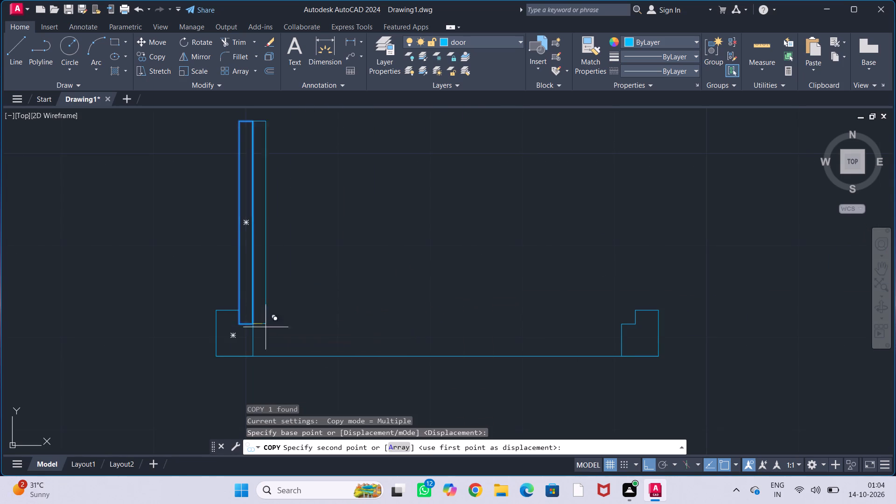
pyautogui.scroll(2, 595, 347)
pyautogui.click(686, 295)
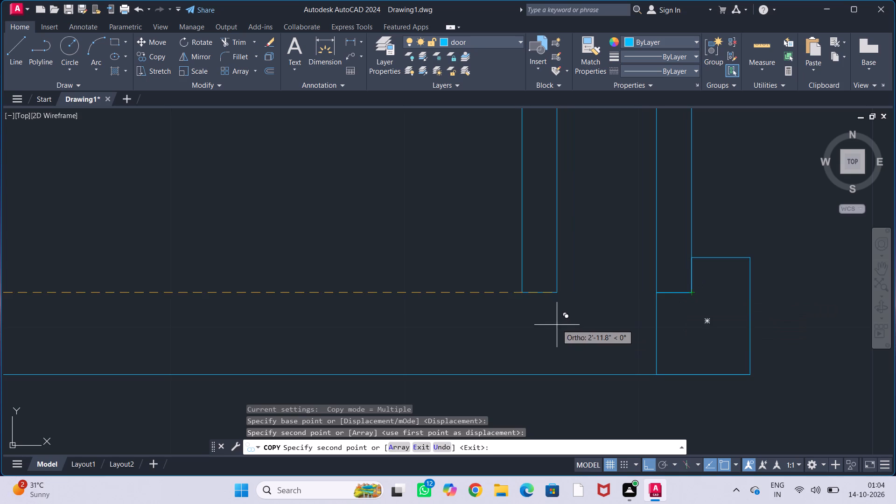
pyautogui.press('Escape')
pyautogui.press('Escape')
pyautogui.press('Escape')
# Draw a circle centred on the left leaf's lower-left corner, reaching the leaf's top-right corner, radius about 1'-10.1".
pyautogui.scroll(-3, 550, 292)
pyautogui.moveTo(545, 256); pyautogui.dragTo(551, 273, button='middle')
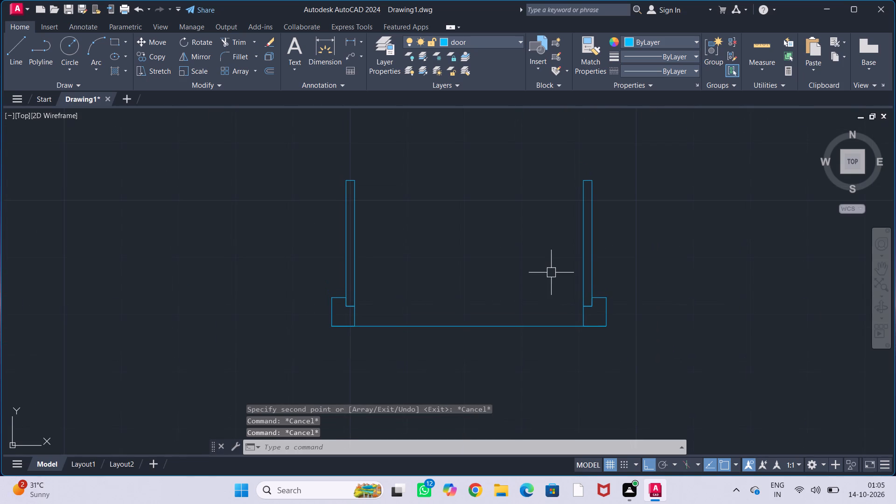
pyautogui.press('c')
pyautogui.press('Return')
pyautogui.scroll(2, 349, 311)
pyautogui.click(336, 301)
pyautogui.scroll(-2, 453, 192)
pyautogui.moveTo(455, 184); pyautogui.dragTo(373, 282, button='middle')
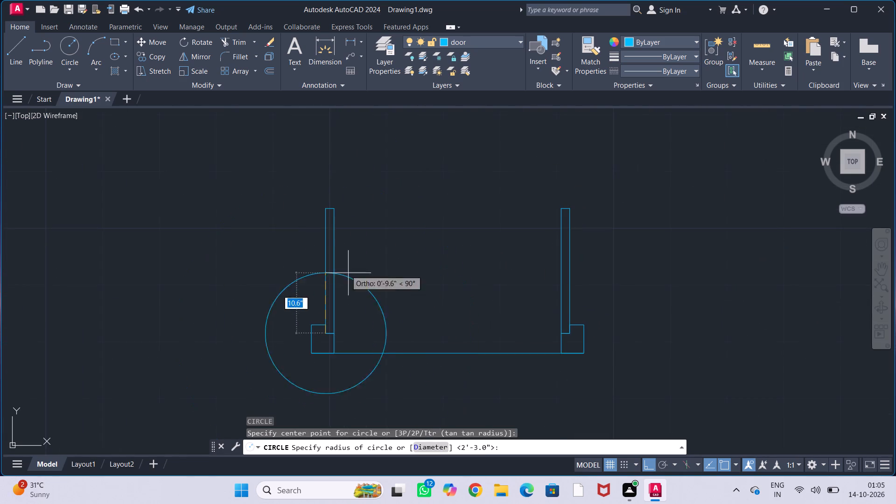
pyautogui.scroll(2, 341, 227)
pyautogui.click(322, 186)
pyautogui.press('Escape')
pyautogui.press('Escape')
pyautogui.press('Escape')
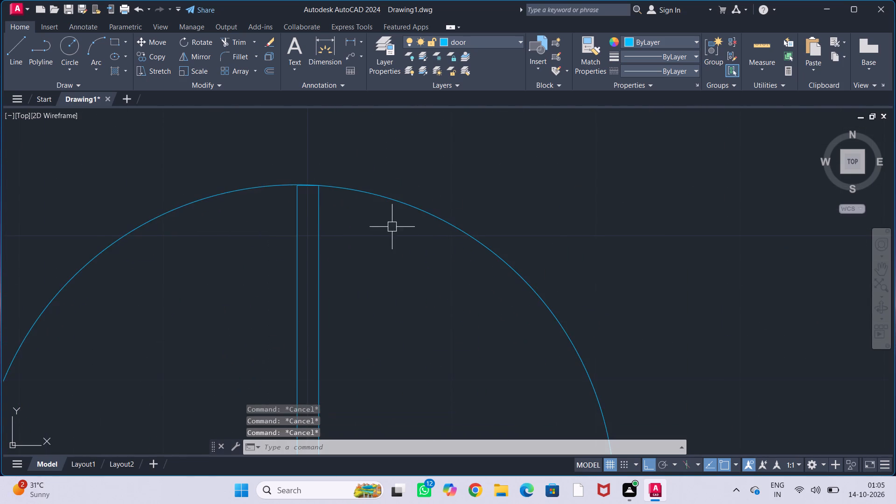
pyautogui.press('Escape')
# Draw a circle centred on the right leaf's lower-right corner, reaching that leaf's top-left corner.
pyautogui.scroll(-3, 394, 223)
pyautogui.moveTo(408, 268); pyautogui.dragTo(385, 238, button='middle')
pyautogui.press('c')
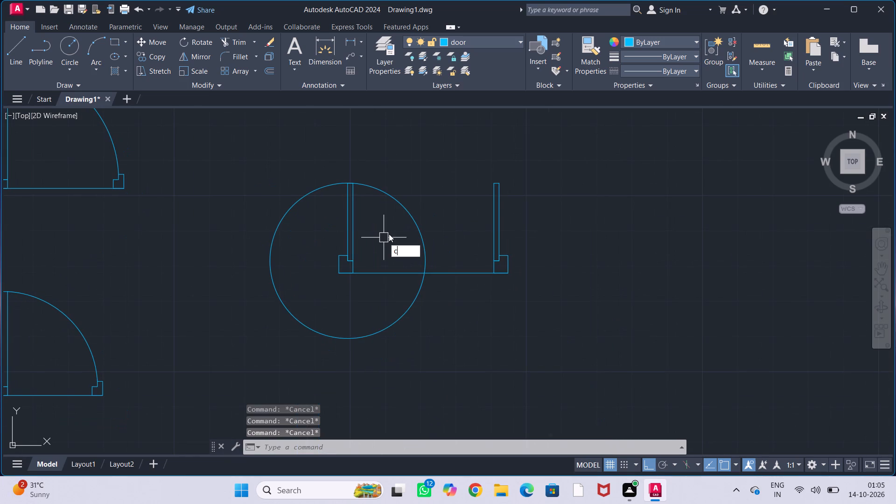
pyautogui.press('Return')
pyautogui.scroll(2, 493, 251)
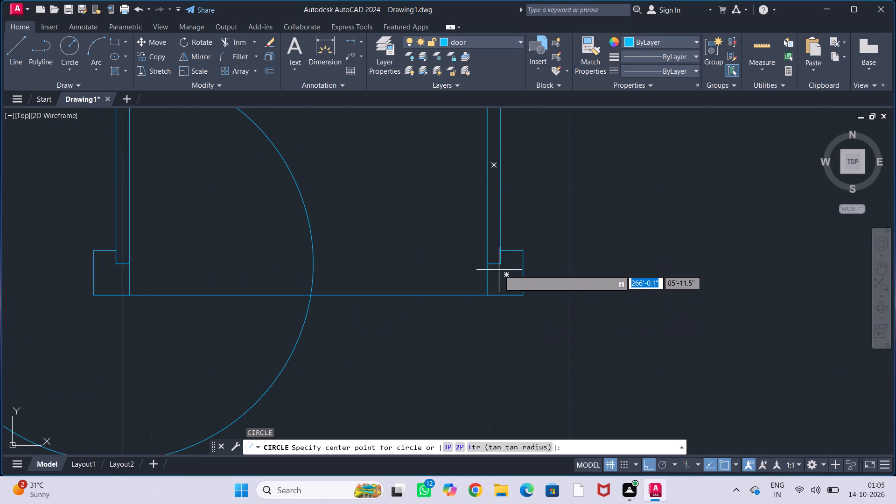
pyautogui.click(502, 263)
pyautogui.scroll(-2, 486, 202)
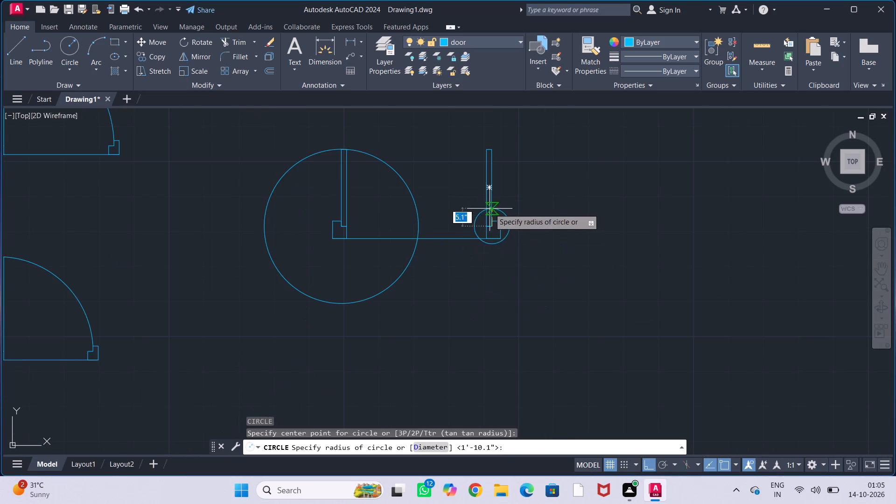
pyautogui.moveTo(490, 186); pyautogui.dragTo(460, 296, button='middle')
pyautogui.scroll(2, 455, 272)
pyautogui.click(455, 240)
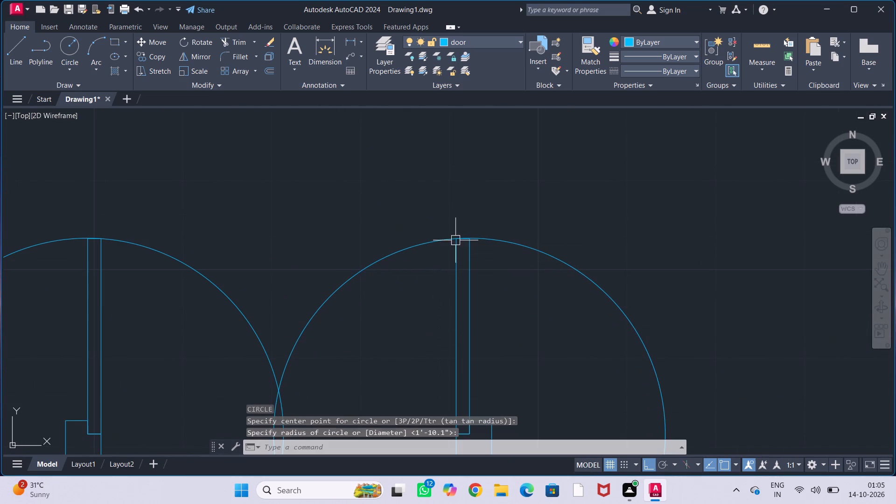
pyautogui.press('Escape')
pyautogui.press('Escape')
pyautogui.press('Escape')
pyautogui.press('Escape')
pyautogui.press('Escape')
# Trim away the outer portions of both circles, keeping only the swing arcs between the door leaves.
pyautogui.scroll(-2, 393, 275)
pyautogui.moveTo(394, 291); pyautogui.dragTo(487, 232, button='middle')
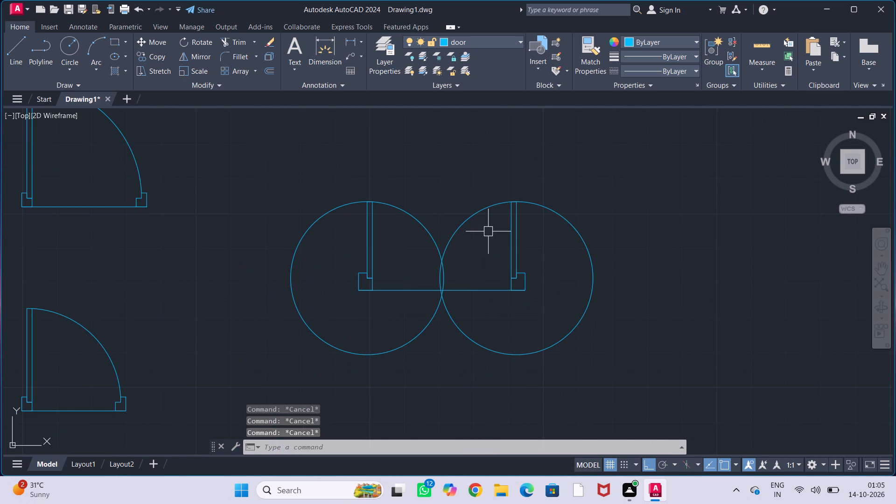
pyautogui.write('tr')
pyautogui.press('Return')
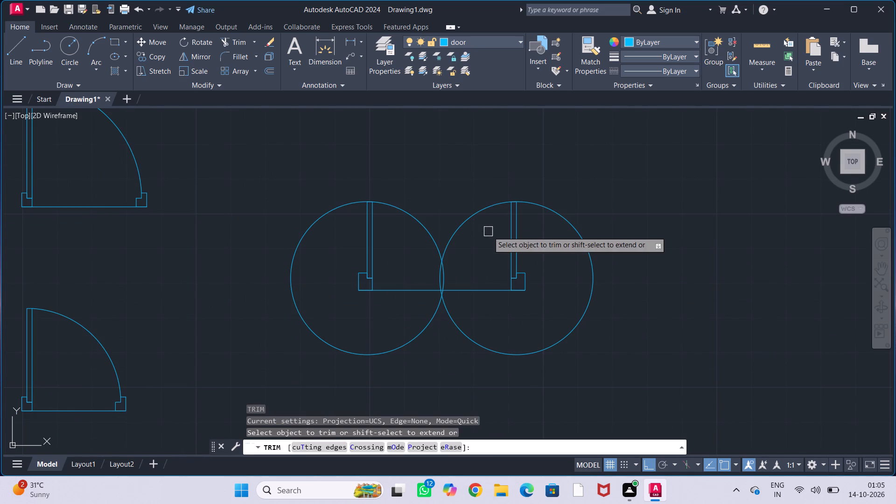
pyautogui.click(362, 355)
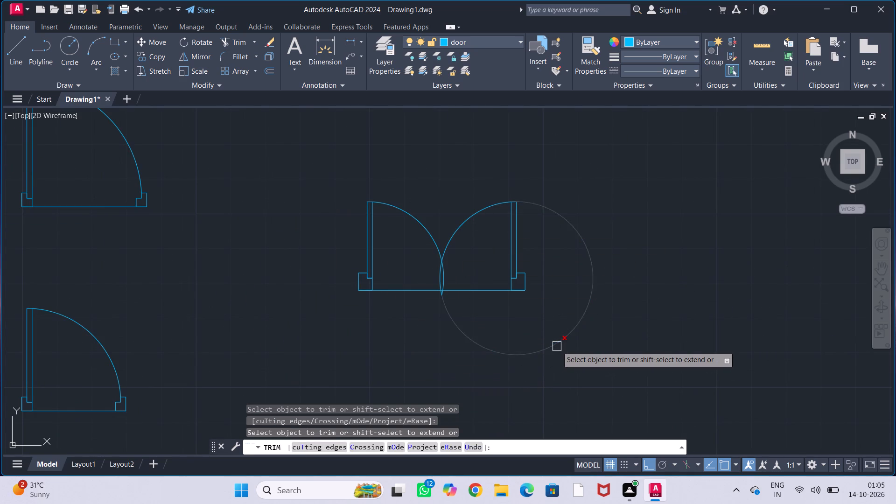
pyautogui.click(557, 346)
# Trim the overlapping arc ends beyond their upper intersection and the remnants below the threshold line.
pyautogui.scroll(2, 448, 281)
pyautogui.moveTo(390, 276); pyautogui.dragTo(467, 282)
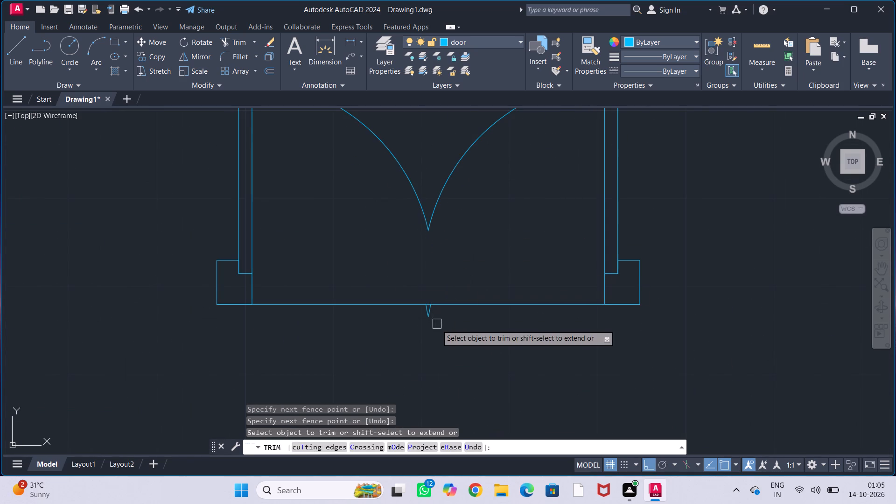
pyautogui.scroll(2, 436, 323)
pyautogui.moveTo(386, 301); pyautogui.dragTo(446, 300)
pyautogui.scroll(3, 434, 299)
pyautogui.scroll(-3, 434, 299)
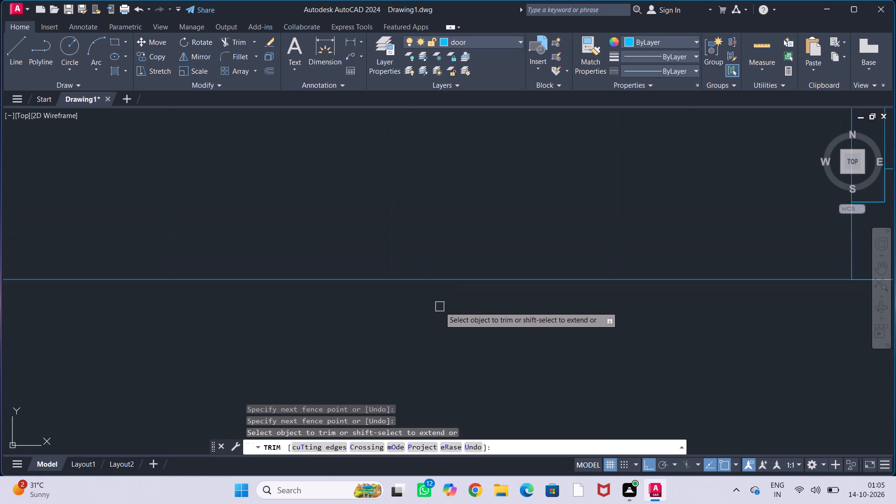
pyautogui.scroll(-5, 440, 307)
pyautogui.press('Escape')
pyautogui.press('Escape')
pyautogui.press('Escape')
pyautogui.press('Escape')
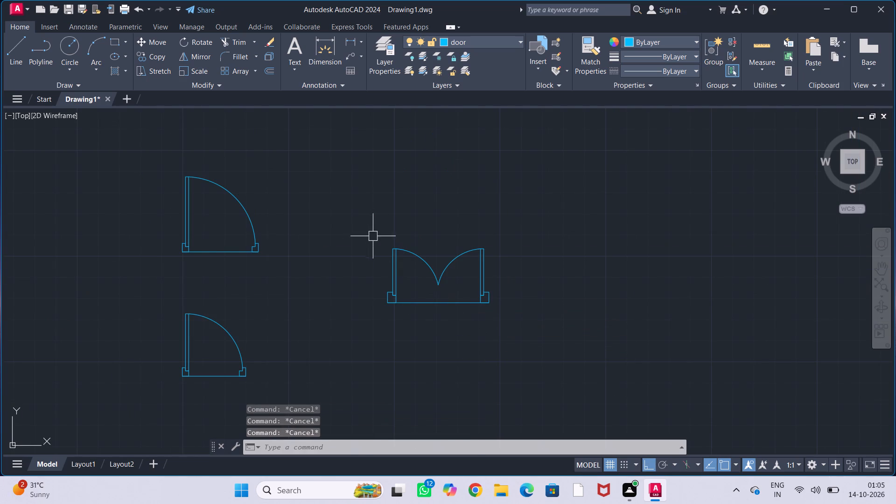
# Convert all parts of the double door into a block named d3.
pyautogui.moveTo(354, 236); pyautogui.dragTo(415, 239)
pyautogui.click(552, 348)
pyautogui.press('b')
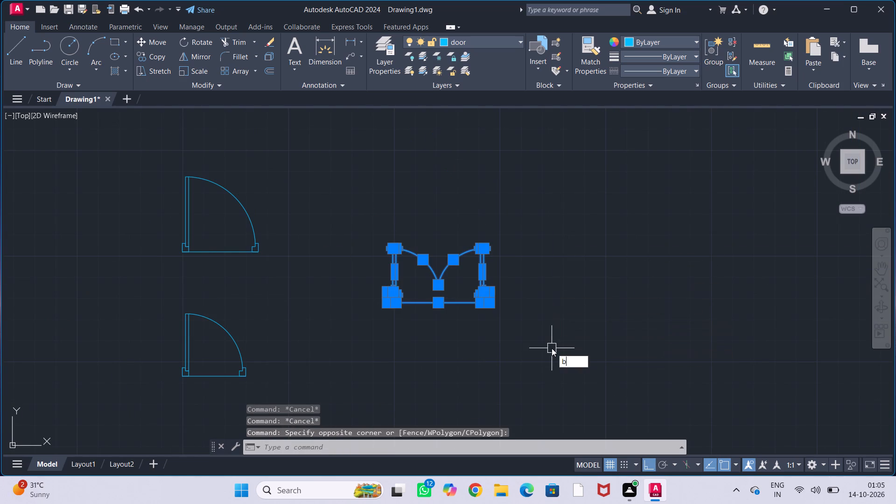
pyautogui.press('Return')
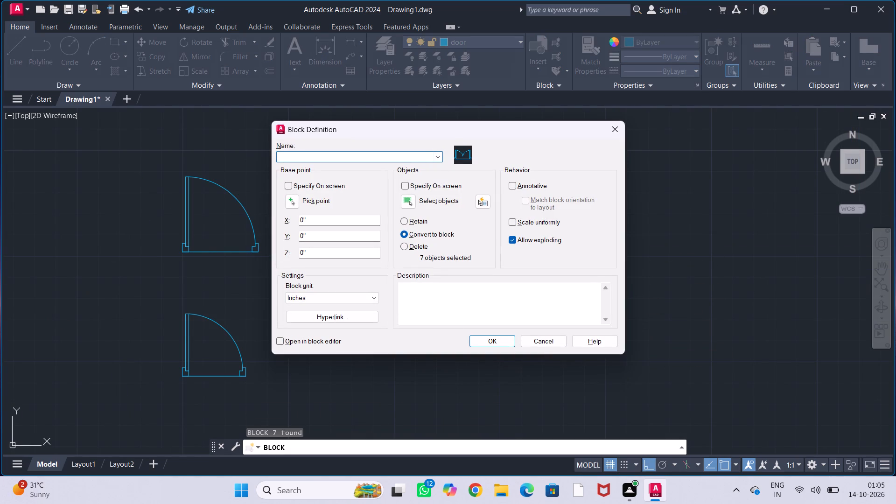
pyautogui.click(413, 157)
pyautogui.write('d3')
pyautogui.click(495, 342)
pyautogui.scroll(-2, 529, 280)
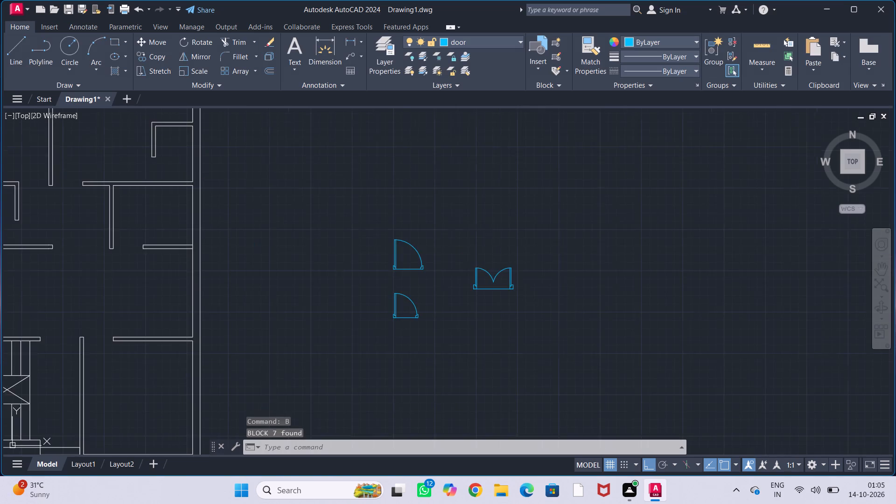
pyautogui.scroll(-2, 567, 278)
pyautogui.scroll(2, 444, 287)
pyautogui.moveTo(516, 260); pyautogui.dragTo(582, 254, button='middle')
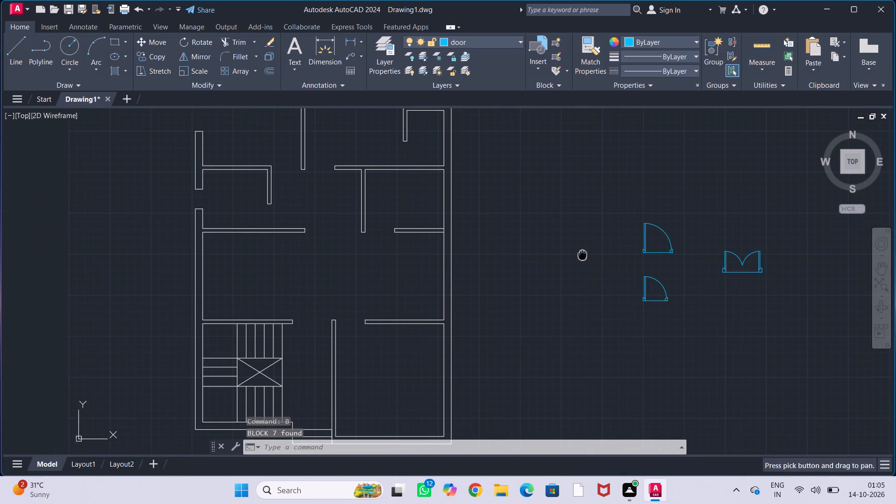
# Make the window layer current and draw a 9" by 3' upright rectangle in the empty space beside the plan.
pyautogui.moveTo(592, 268); pyautogui.dragTo(513, 258, button='middle')
pyautogui.scroll(1, 500, 265)
pyautogui.moveTo(504, 263); pyautogui.dragTo(495, 262, button='middle')
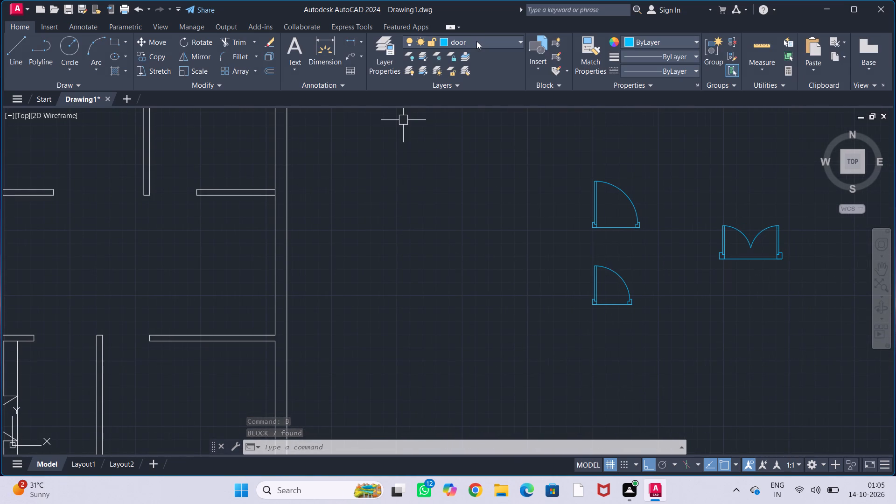
pyautogui.click(477, 41)
pyautogui.click(481, 110)
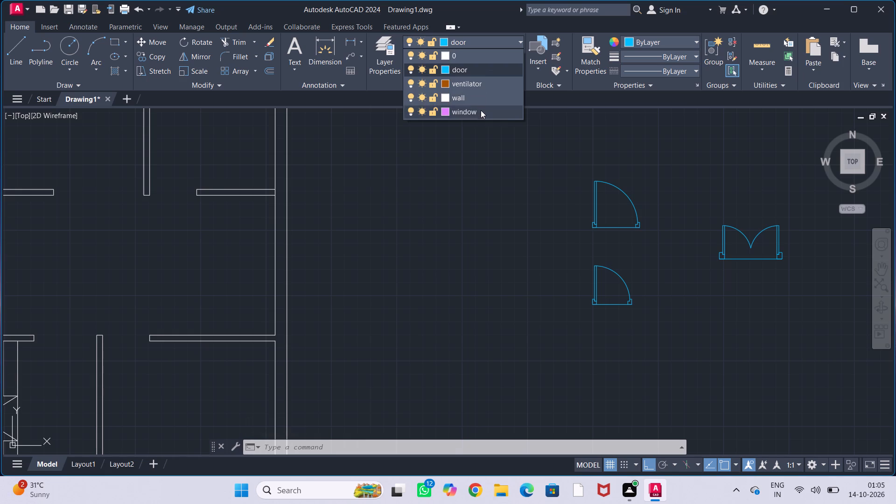
pyautogui.write('rec')
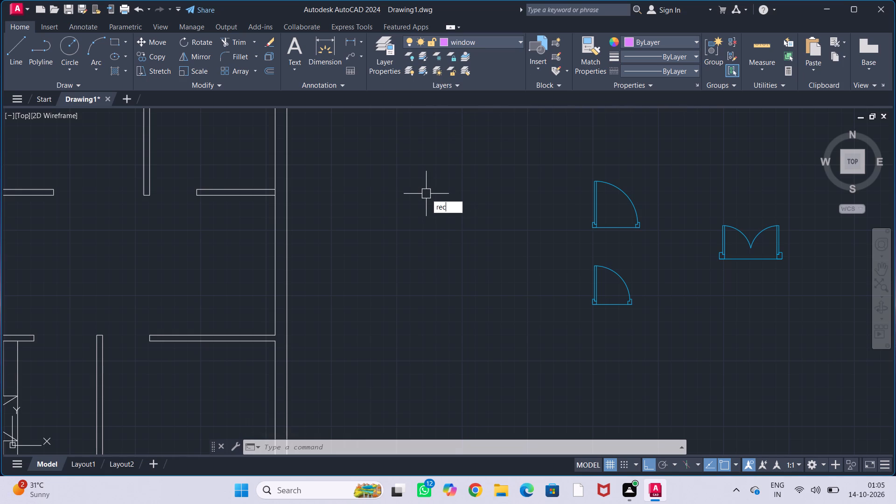
pyautogui.press('Return')
pyautogui.click(367, 162)
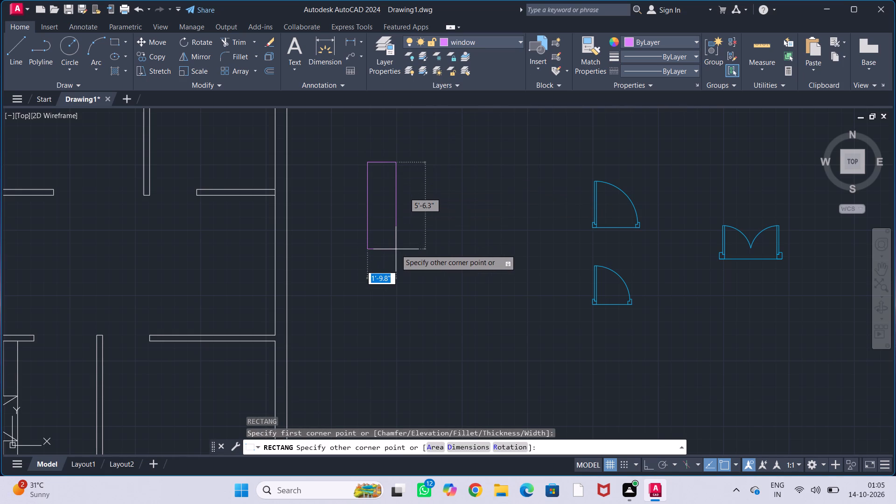
pyautogui.write('9"')
pyautogui.write(',3')
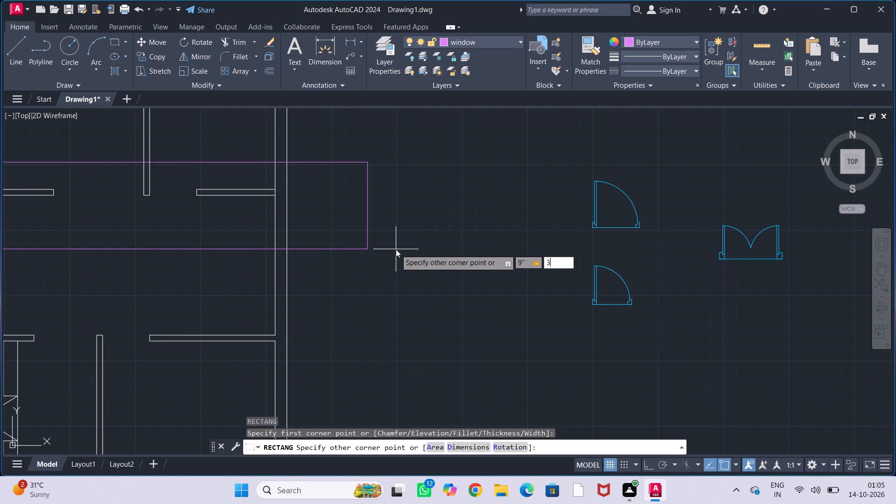
pyautogui.press("'")
pyautogui.press('Return')
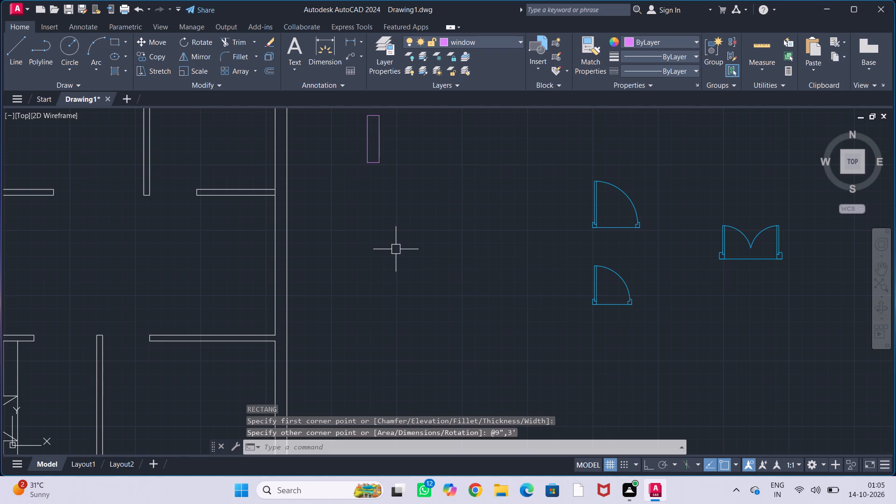
# Draw a second upright rectangle, 9" by 4', between the 3' rectangle and the door blocks.
pyautogui.write('rec')
pyautogui.press('Return')
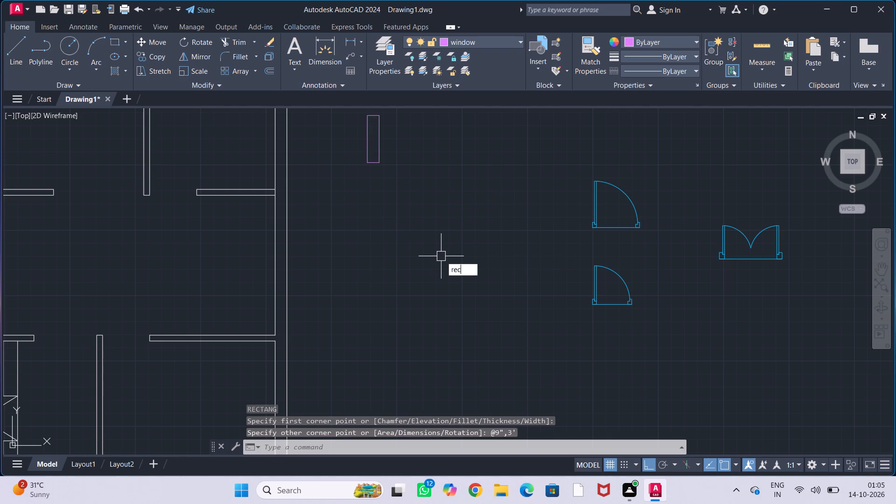
pyautogui.click(422, 227)
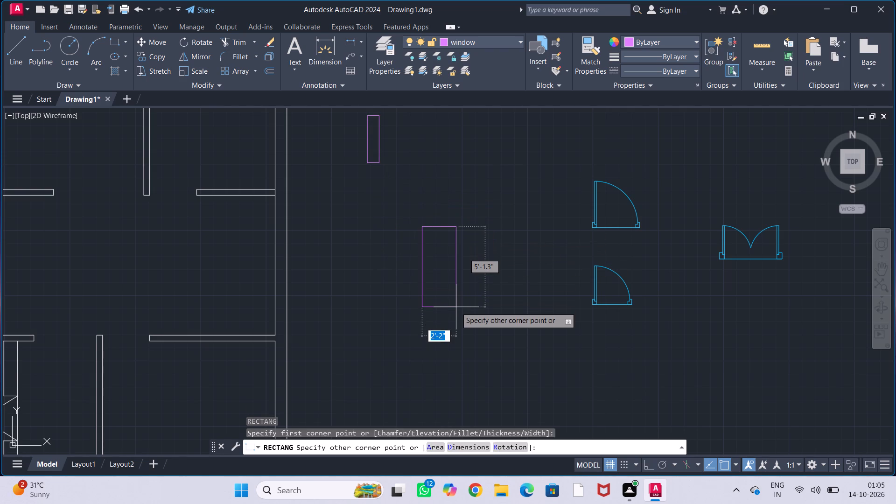
pyautogui.write('9",4\'')
pyautogui.press('Return')
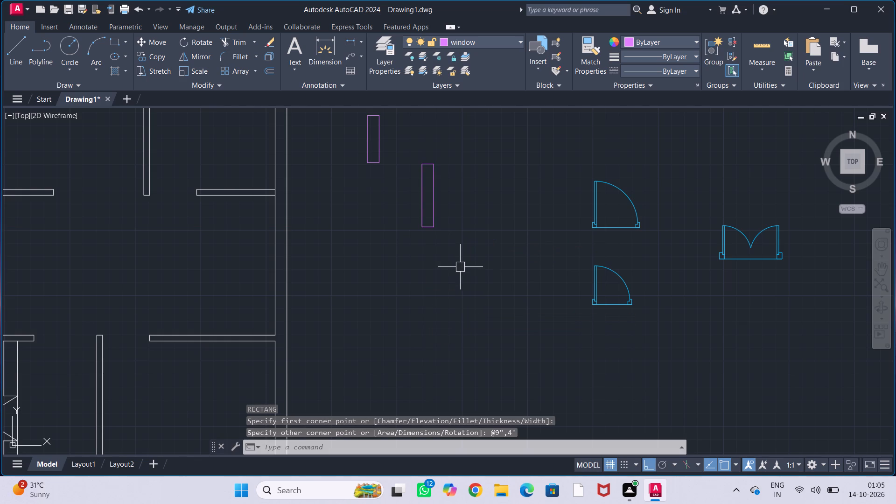
# Draw a vertical centre line in the 3' rectangle between the midpoints of its short edges.
pyautogui.moveTo(455, 259); pyautogui.dragTo(441, 309, button='middle')
pyautogui.moveTo(447, 267); pyautogui.dragTo(445, 295, button='middle')
pyautogui.scroll(1, 392, 273)
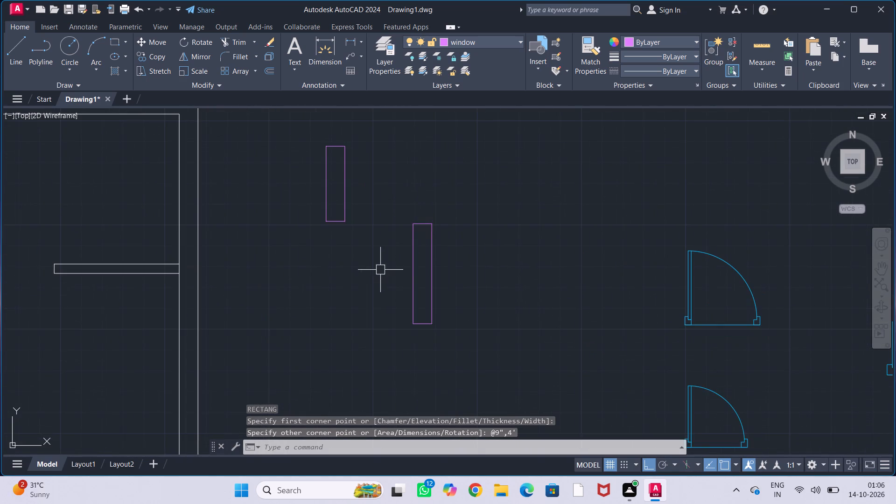
pyautogui.moveTo(381, 268); pyautogui.dragTo(420, 273, button='middle')
pyautogui.press('l')
pyautogui.press('Return')
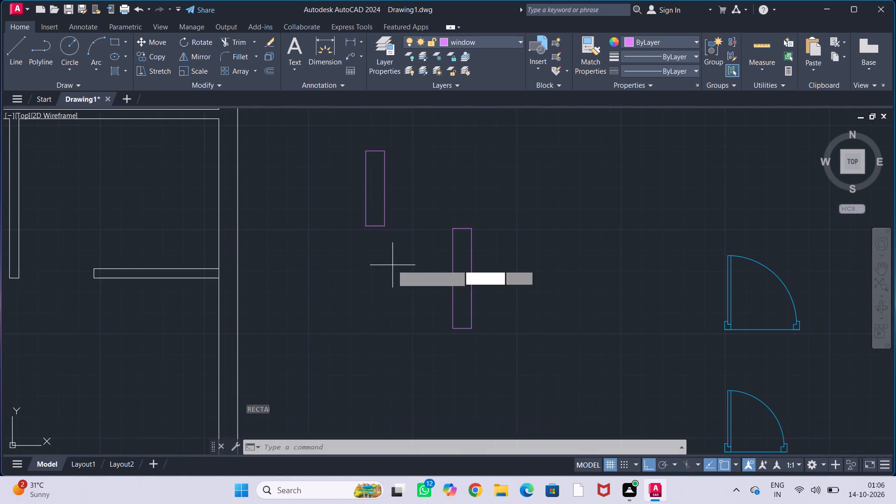
pyautogui.scroll(2, 365, 152)
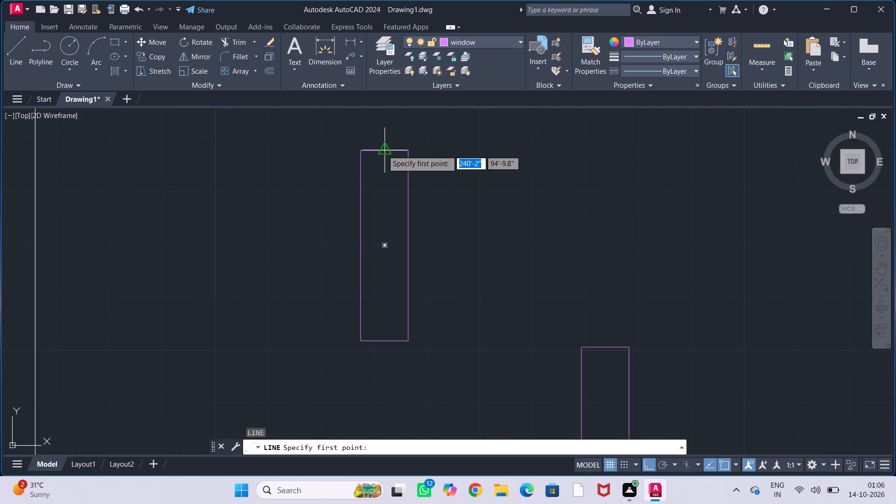
pyautogui.click(383, 150)
pyautogui.click(385, 340)
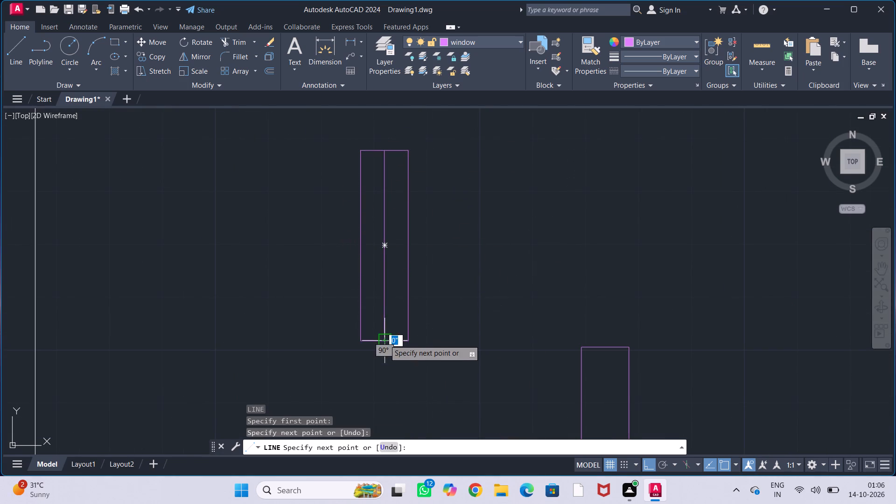
pyautogui.press('Escape')
pyautogui.press('Escape')
pyautogui.press('Escape')
pyautogui.press('Escape')
# Draw a vertical centre line in the 4' rectangle between the midpoints of its short edges.
pyautogui.moveTo(511, 303); pyautogui.dragTo(414, 204, button='middle')
pyautogui.scroll(-2, 422, 203)
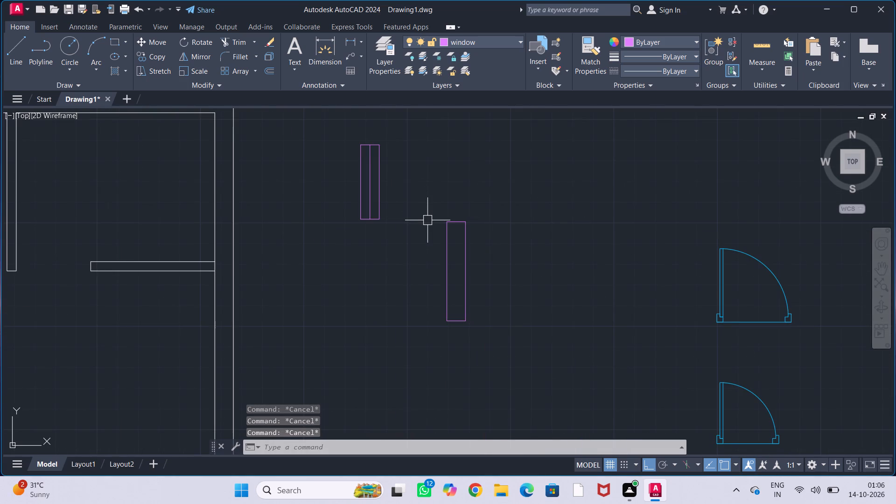
pyautogui.press('Return')
pyautogui.scroll(2, 438, 238)
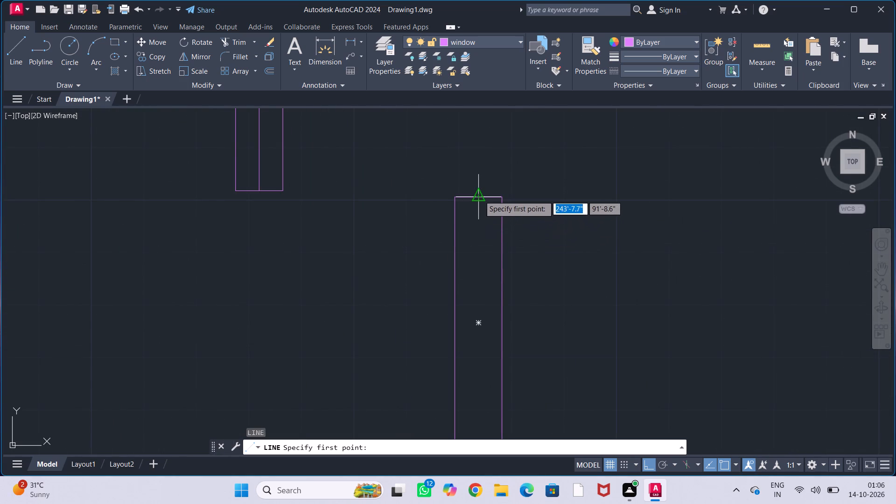
pyautogui.moveTo(480, 195); pyautogui.dragTo(481, 204)
pyautogui.scroll(-3, 468, 286)
pyautogui.moveTo(467, 293); pyautogui.dragTo(460, 215, button='middle')
pyautogui.scroll(2, 463, 281)
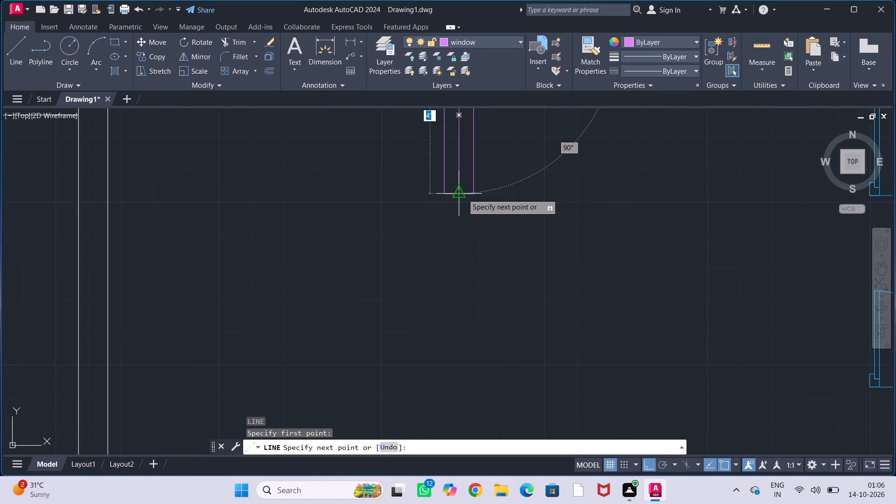
pyautogui.click(462, 194)
pyautogui.scroll(-2, 477, 261)
pyautogui.press('Escape')
pyautogui.press('Escape')
pyautogui.press('Escape')
pyautogui.press('Escape')
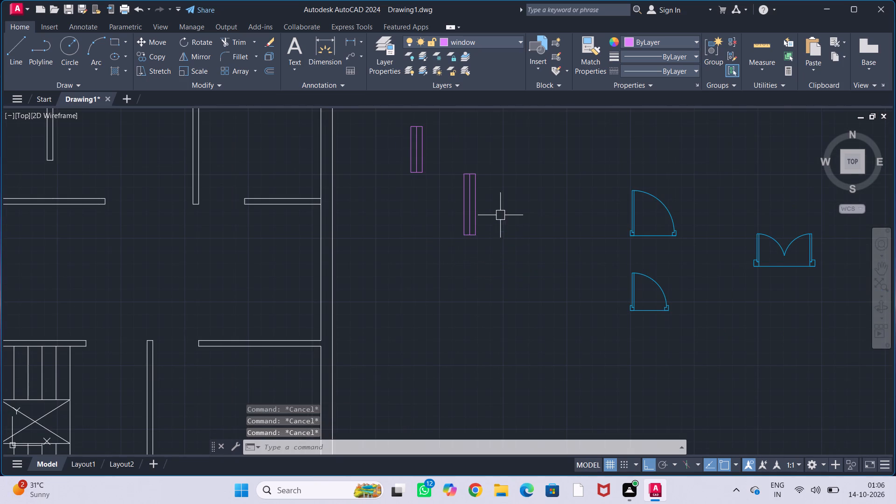
# Offset the 3' rectangle's centre line 1.5" to both sides.
pyautogui.moveTo(450, 160); pyautogui.dragTo(412, 274, button='middle')
pyautogui.scroll(3, 385, 265)
pyautogui.moveTo(407, 268); pyautogui.dragTo(413, 266, button='middle')
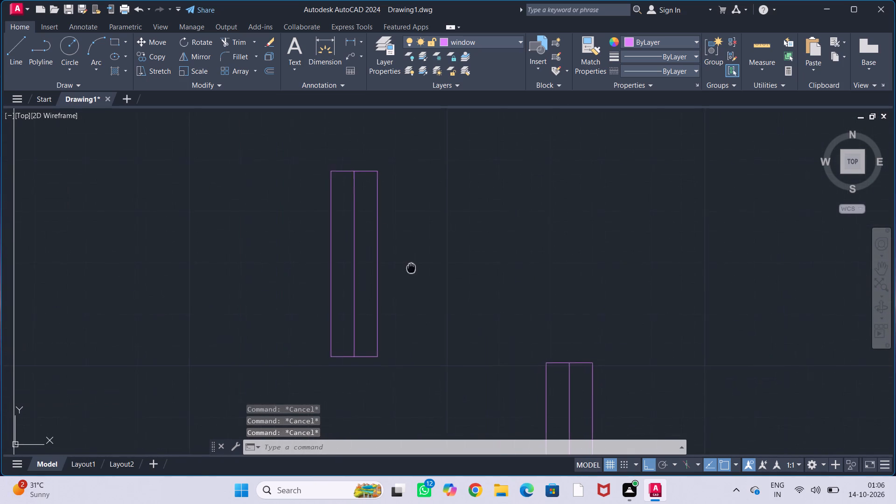
pyautogui.moveTo(413, 266); pyautogui.dragTo(432, 260, button='middle')
pyautogui.write('off')
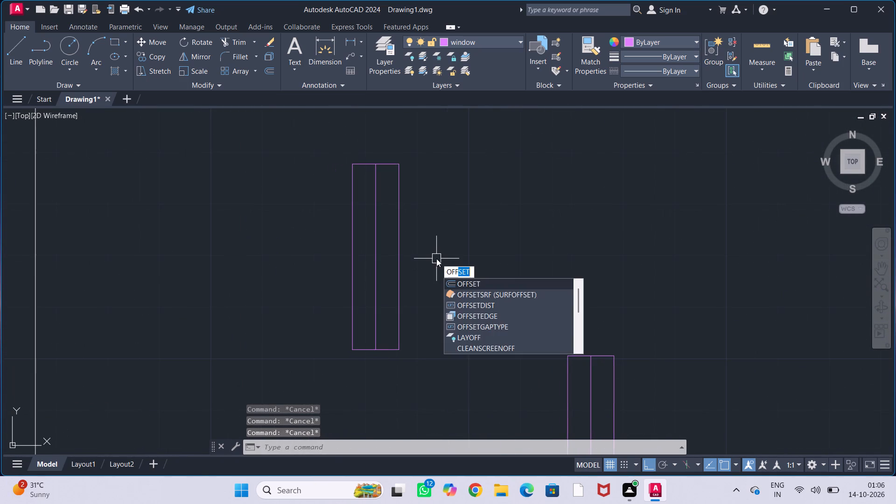
pyautogui.press('Return')
pyautogui.write('1.5')
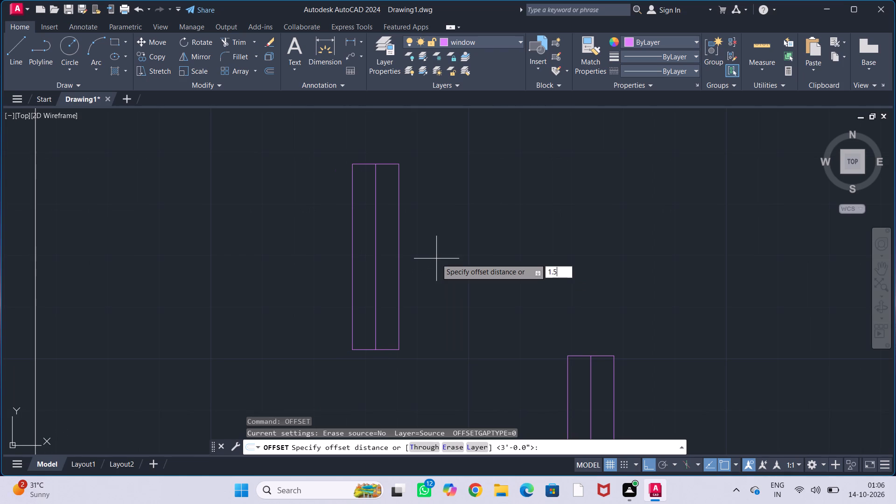
pyautogui.hotkey('shift', '"')
pyautogui.press('Return')
pyautogui.scroll(1, 378, 292)
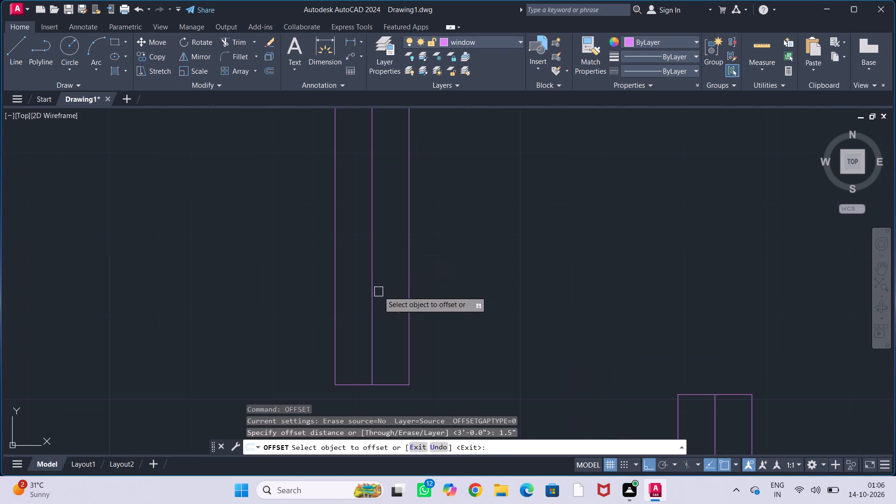
pyautogui.click(373, 301)
pyautogui.click(398, 312)
pyautogui.click(370, 328)
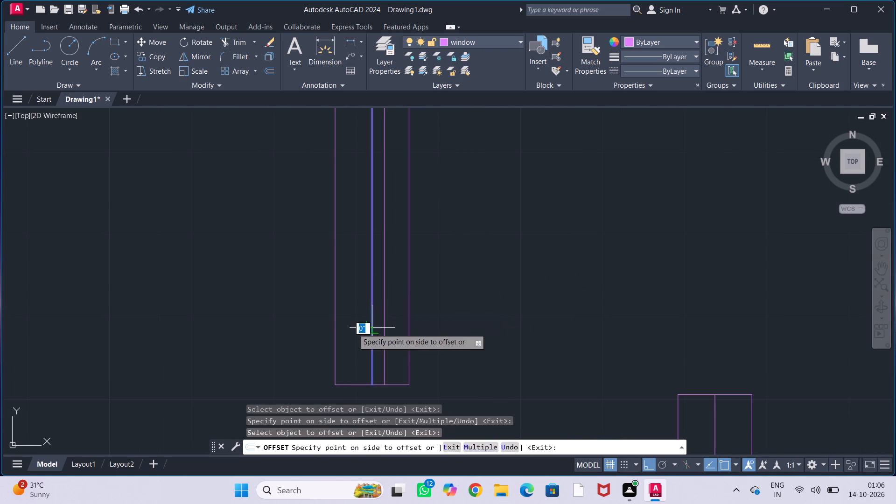
pyautogui.click(351, 329)
# Offset the 4' rectangle's centre line 1.5" to both sides.
pyautogui.scroll(-2, 388, 305)
pyautogui.moveTo(468, 340); pyautogui.dragTo(422, 238, button='middle')
pyautogui.scroll(2, 483, 333)
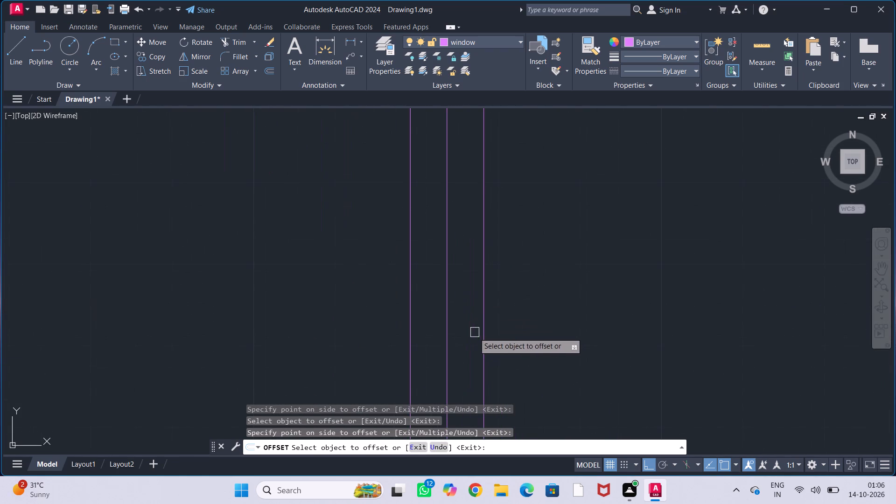
pyautogui.click(447, 341)
pyautogui.click(470, 341)
pyautogui.click(447, 348)
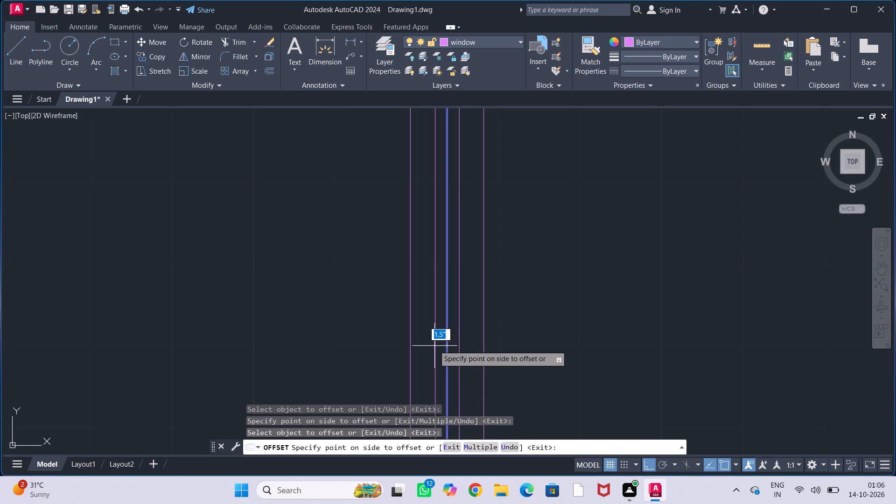
pyautogui.click(432, 345)
pyautogui.press('Escape')
pyautogui.press('Escape')
pyautogui.press('Escape')
# Delete the original centre lines from both window rectangles, keeping the offset lines.
pyautogui.click(448, 336)
pyautogui.scroll(-2, 501, 324)
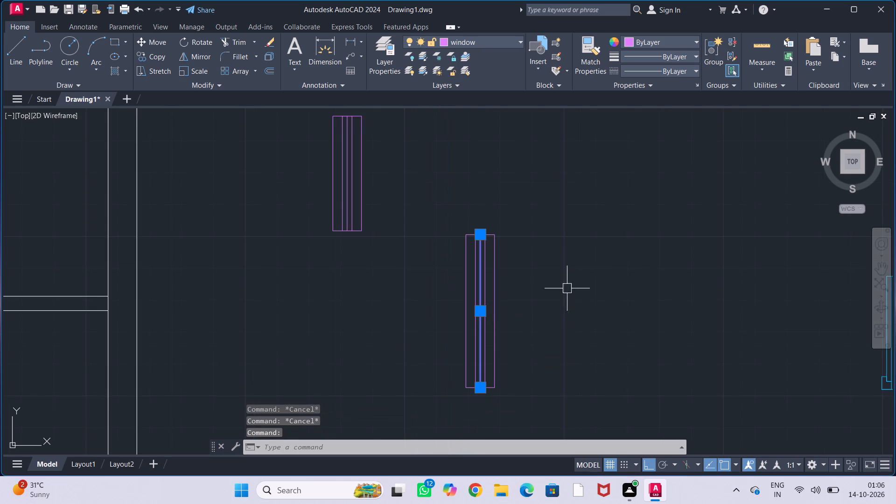
pyautogui.moveTo(598, 270); pyautogui.dragTo(573, 304, button='middle')
pyautogui.scroll(1, 316, 241)
pyautogui.click(323, 243)
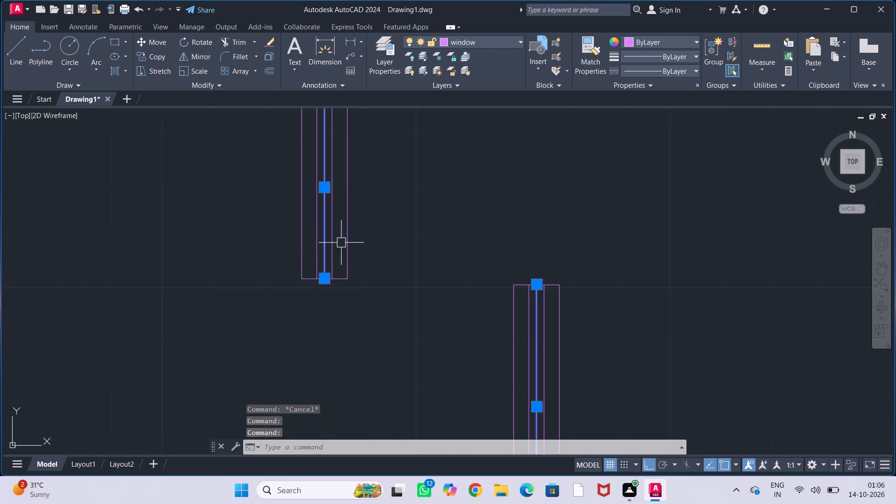
pyautogui.press('Delete')
pyautogui.scroll(-2, 491, 233)
pyautogui.moveTo(492, 231); pyautogui.dragTo(477, 225, button='middle')
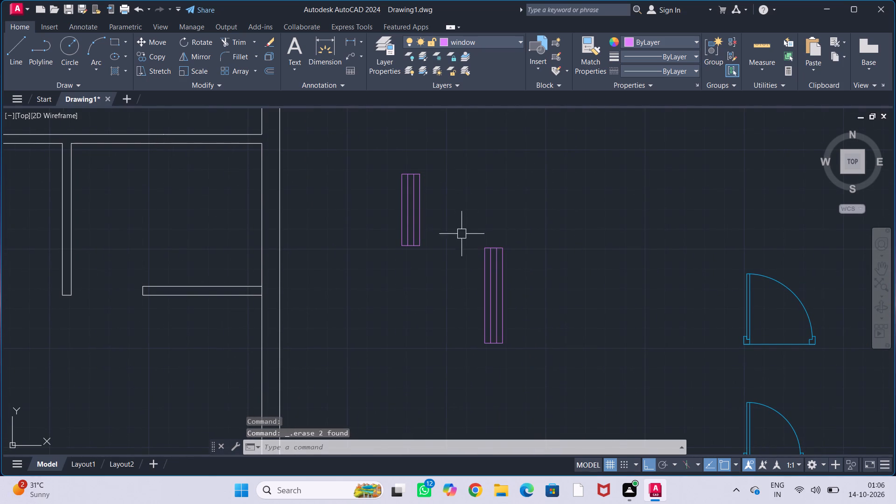
# Convert the 4' window's rectangle and inner lines into a block named w1.
pyautogui.moveTo(463, 229); pyautogui.dragTo(472, 237)
pyautogui.click(530, 383)
pyautogui.press('b')
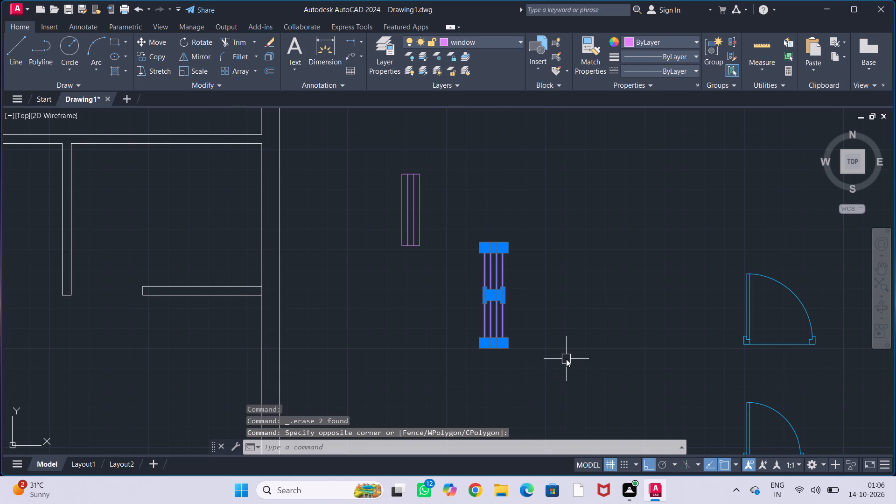
pyautogui.press('Return')
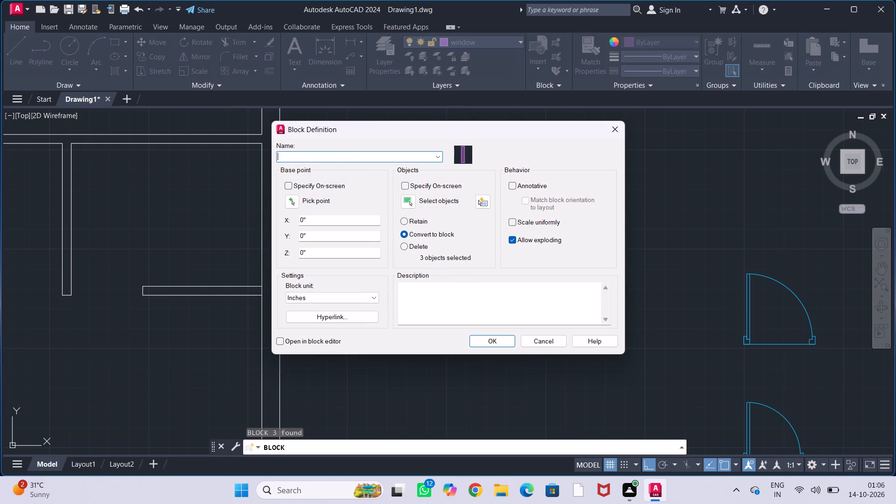
pyautogui.click(351, 159)
pyautogui.press('w')
pyautogui.press('1')
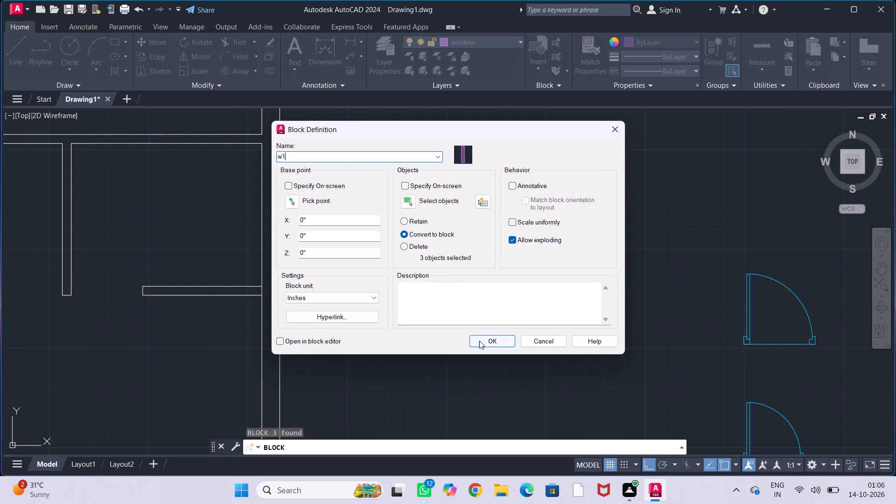
pyautogui.click(480, 341)
# Convert the 3' window's rectangle and inner lines into a block named w2.
pyautogui.moveTo(366, 160); pyautogui.dragTo(385, 161)
pyautogui.click(445, 240)
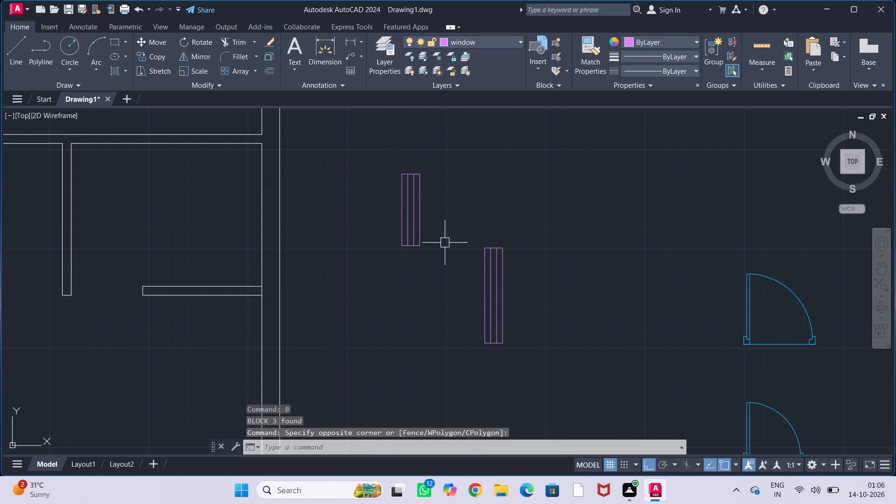
pyautogui.moveTo(446, 237); pyautogui.dragTo(448, 224)
pyautogui.click(389, 157)
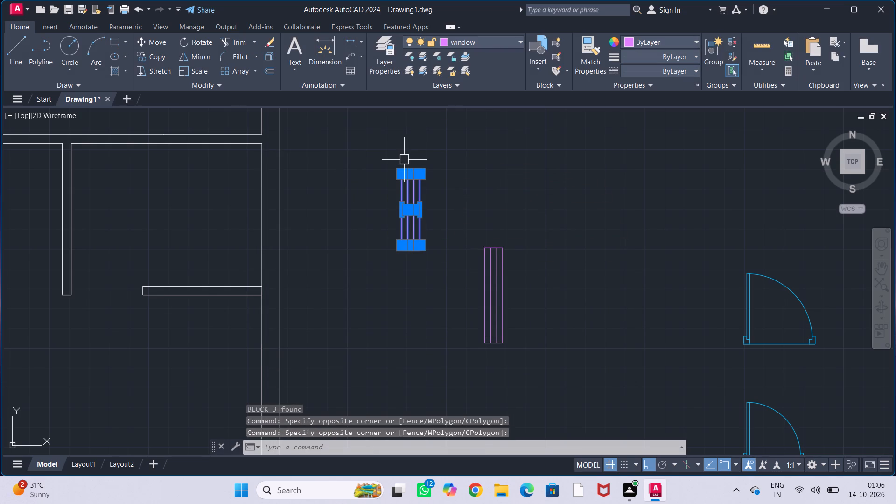
pyautogui.press('b')
pyautogui.press('Return')
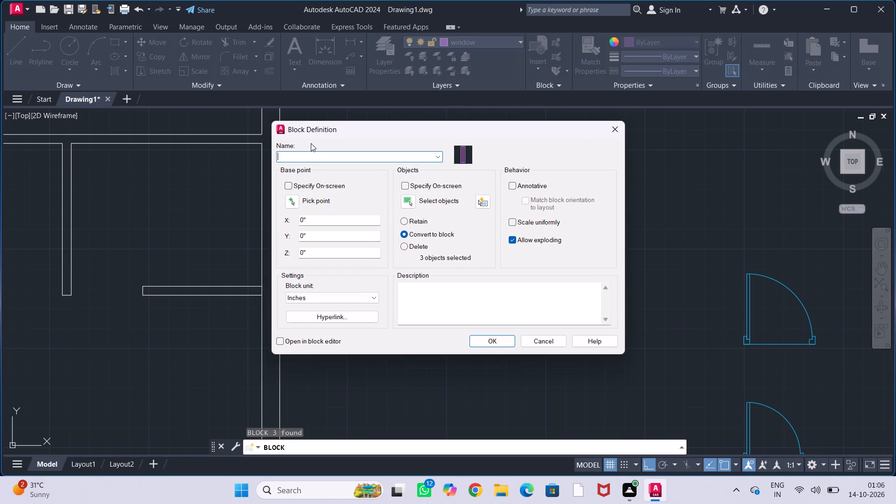
pyautogui.click(315, 156)
pyautogui.write('w2')
pyautogui.click(489, 343)
pyautogui.press('Escape')
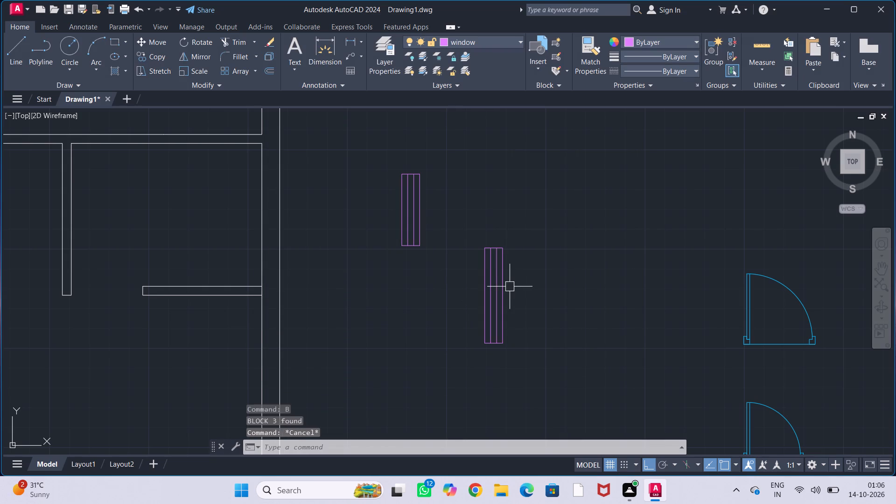
# Make ventilator the current layer.
pyautogui.press('Escape')
pyautogui.press('Escape')
pyautogui.press('Escape')
pyautogui.scroll(-2, 520, 270)
pyautogui.moveTo(532, 267); pyautogui.dragTo(489, 256, button='middle')
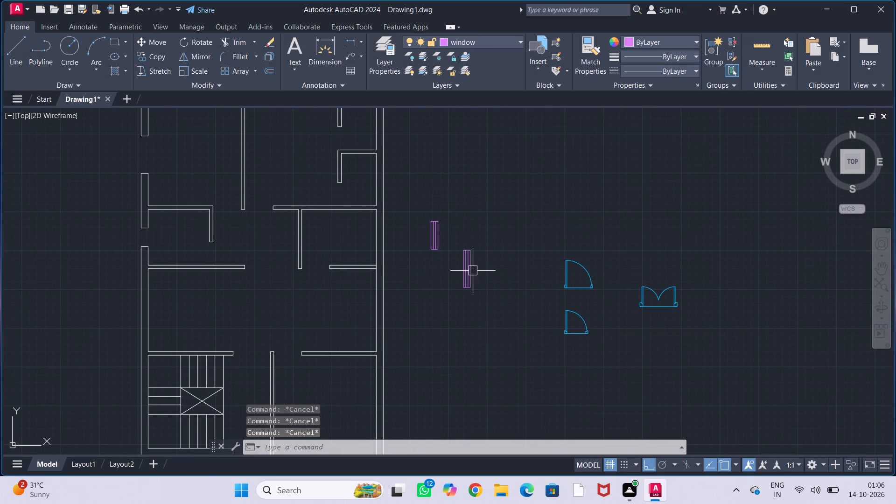
pyautogui.scroll(2, 431, 236)
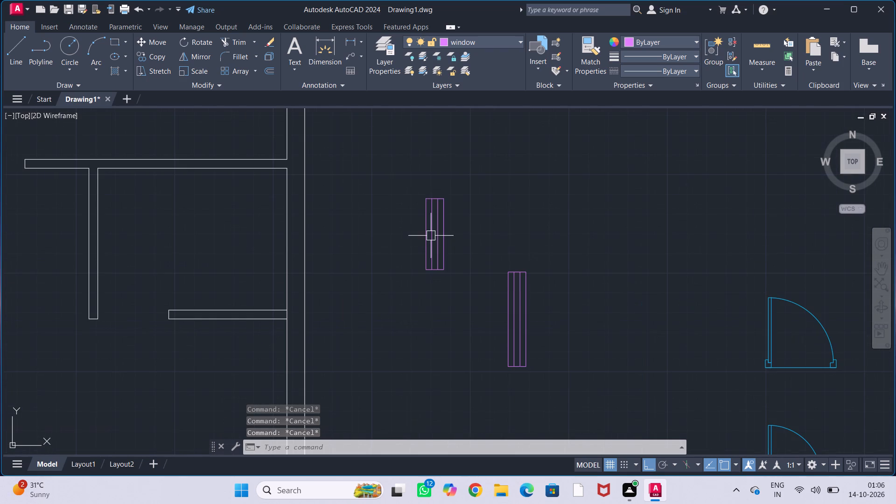
pyautogui.click(478, 42)
pyautogui.click(476, 84)
# Draw a 9" by 2' rectangle in the empty space above the window blocks.
pyautogui.scroll(-2, 547, 168)
pyautogui.moveTo(561, 165); pyautogui.dragTo(417, 247, button='middle')
pyautogui.scroll(2, 411, 235)
pyautogui.write('rec')
pyautogui.press('Return')
pyautogui.click(383, 161)
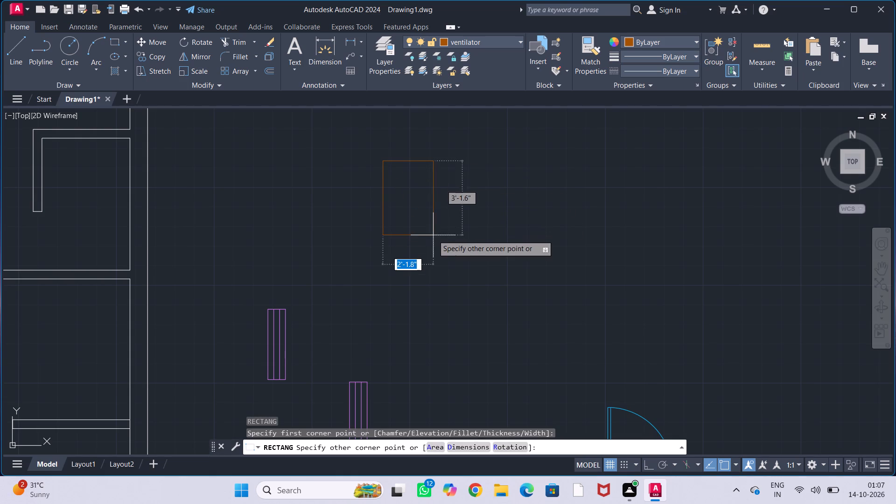
pyautogui.press('9')
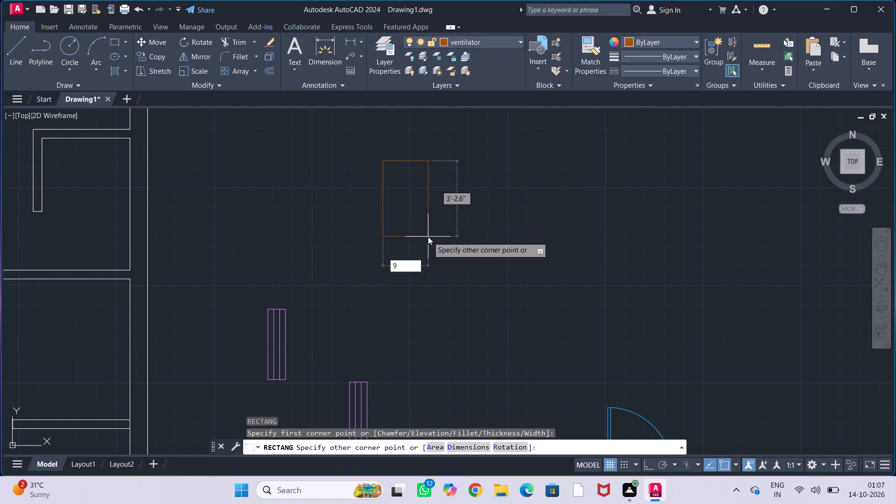
pyautogui.hotkey('shift', '"')
pyautogui.write(",2'")
pyautogui.press('Return')
pyautogui.moveTo(437, 215); pyautogui.dragTo(417, 294, button='middle')
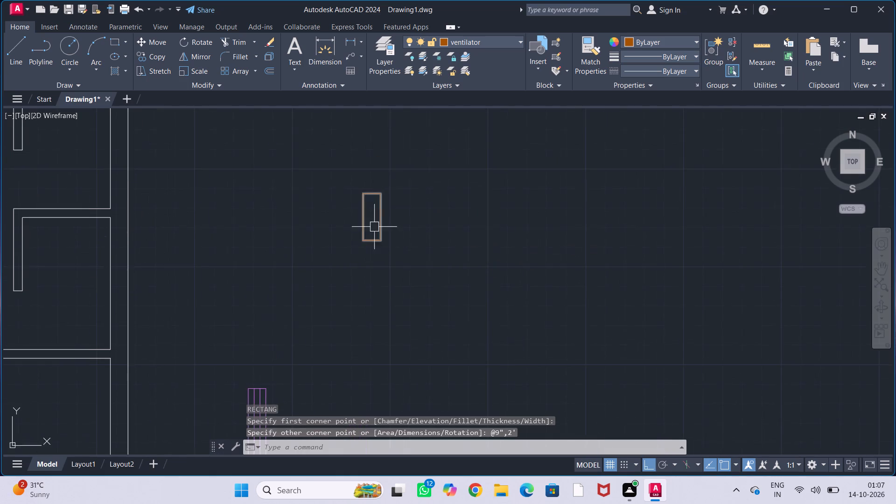
# Draw a vertical centre line in the ventilator rectangle, joining the midpoints of its two short sides.
pyautogui.scroll(2, 371, 218)
pyautogui.press('l')
pyautogui.press('Return')
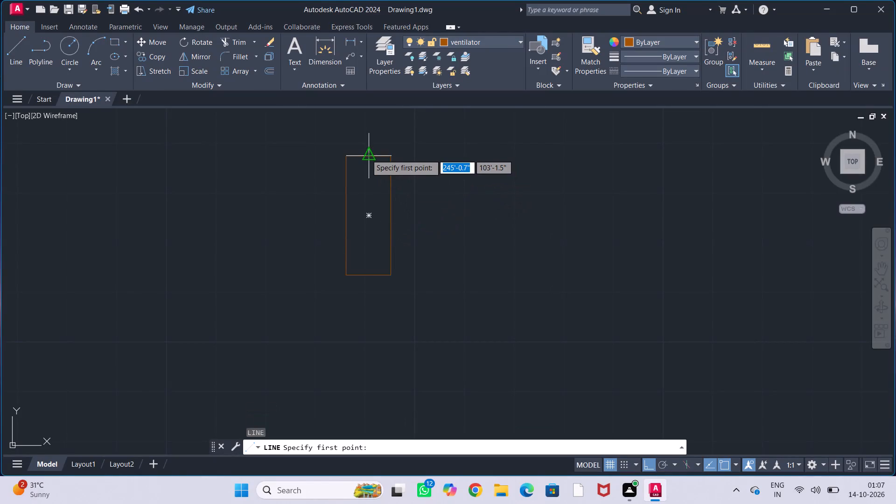
pyautogui.click(366, 155)
pyautogui.click(372, 275)
pyautogui.press('Escape')
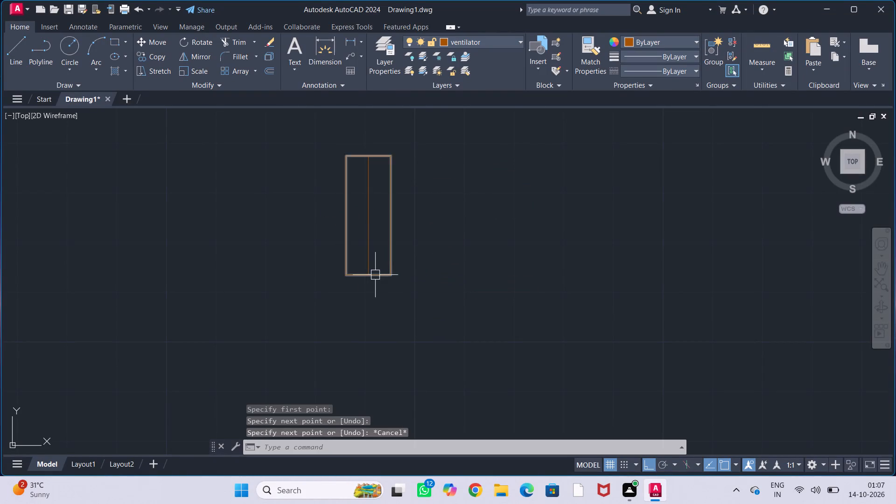
pyautogui.press('Escape')
pyautogui.press('Escape')
pyautogui.press('Escape')
# Offset the ventilator's centre line 1" towards the rectangle's right side.
pyautogui.write('off')
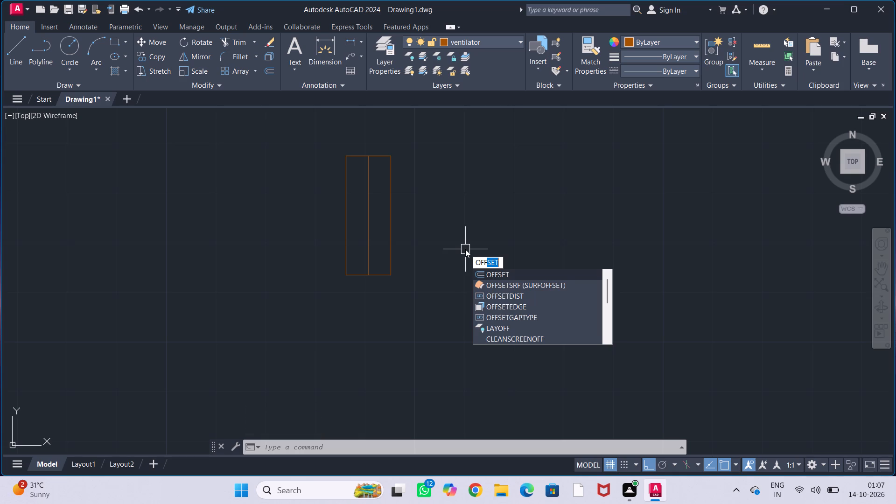
pyautogui.press('Return')
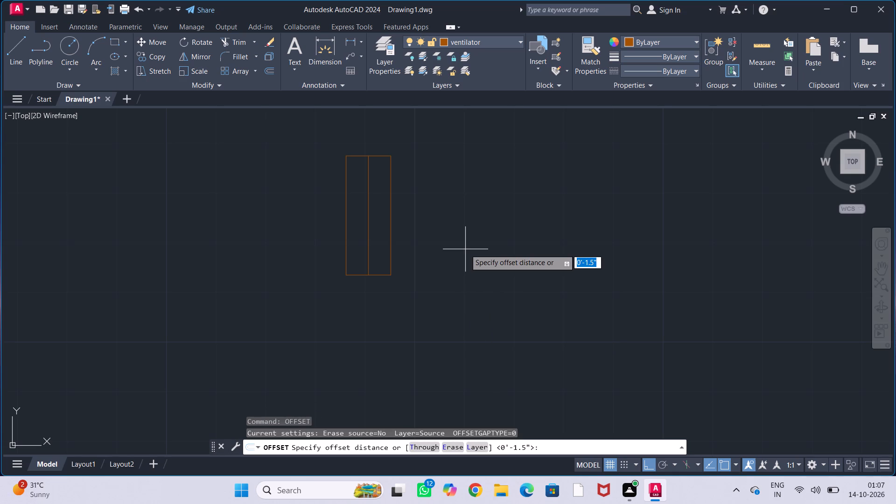
pyautogui.write('1"')
pyautogui.press('Return')
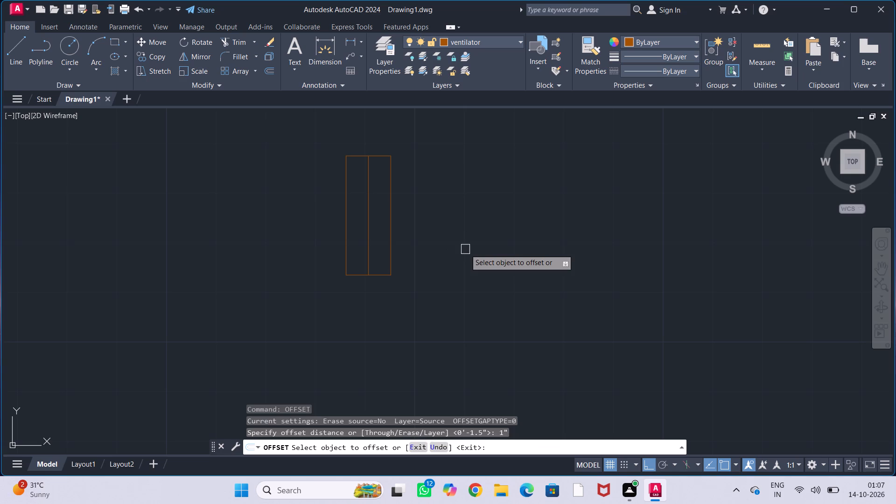
pyautogui.moveTo(372, 247); pyautogui.dragTo(380, 251)
pyautogui.click(391, 256)
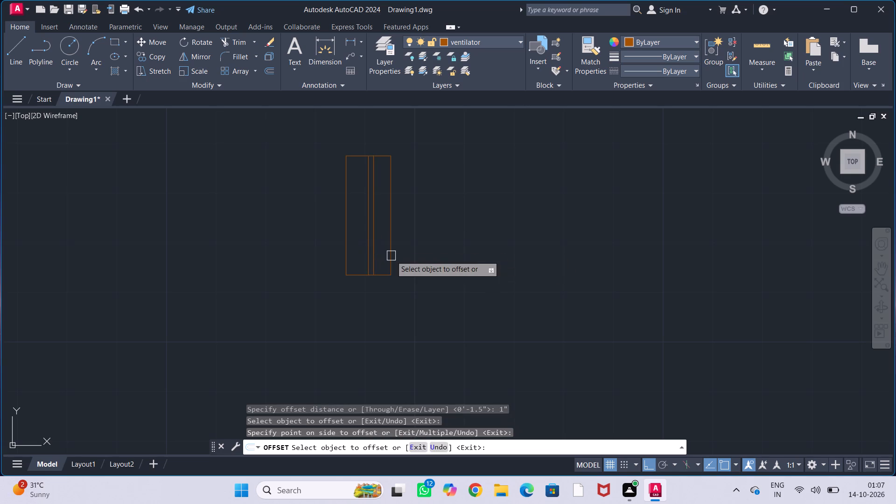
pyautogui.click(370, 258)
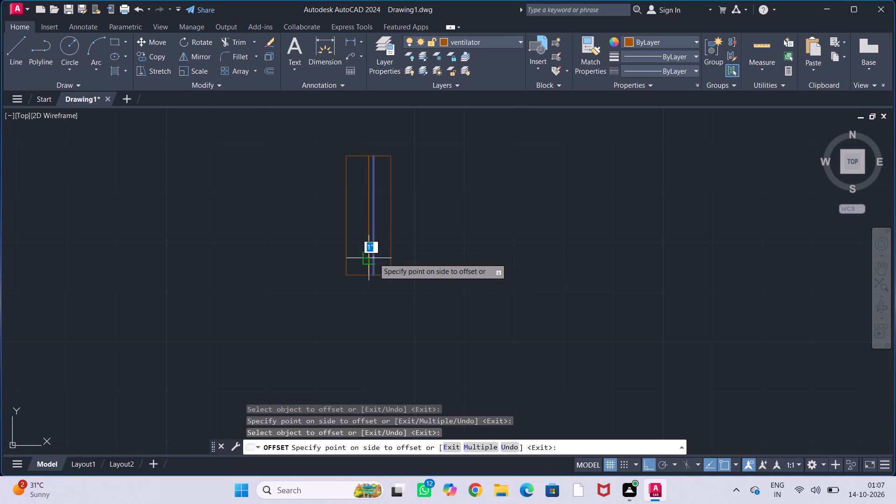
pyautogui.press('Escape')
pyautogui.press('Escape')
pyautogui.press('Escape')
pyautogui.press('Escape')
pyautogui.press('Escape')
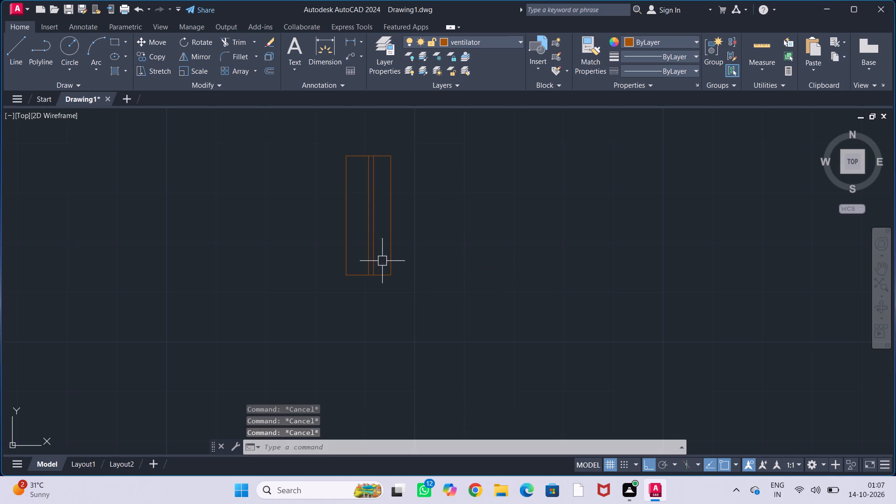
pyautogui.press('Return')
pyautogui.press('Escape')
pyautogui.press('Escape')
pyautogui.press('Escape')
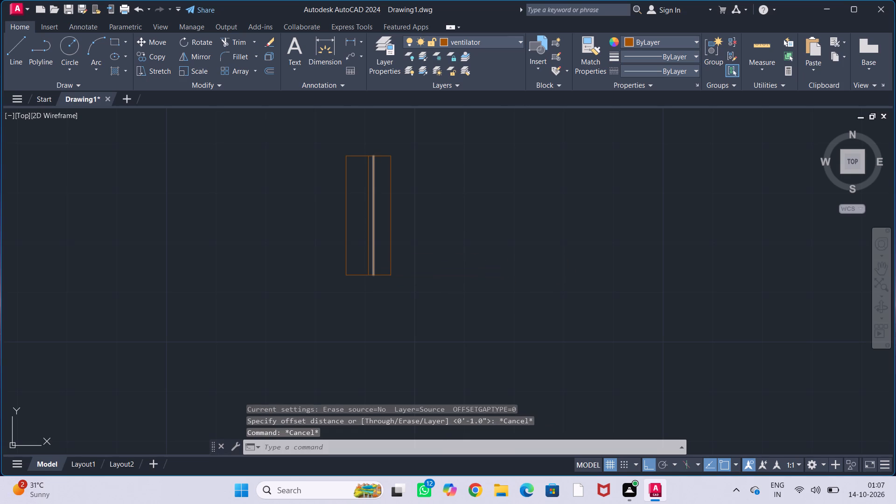
# Offset the ventilator's centre line 1" towards the rectangle's left side.
pyautogui.write('off')
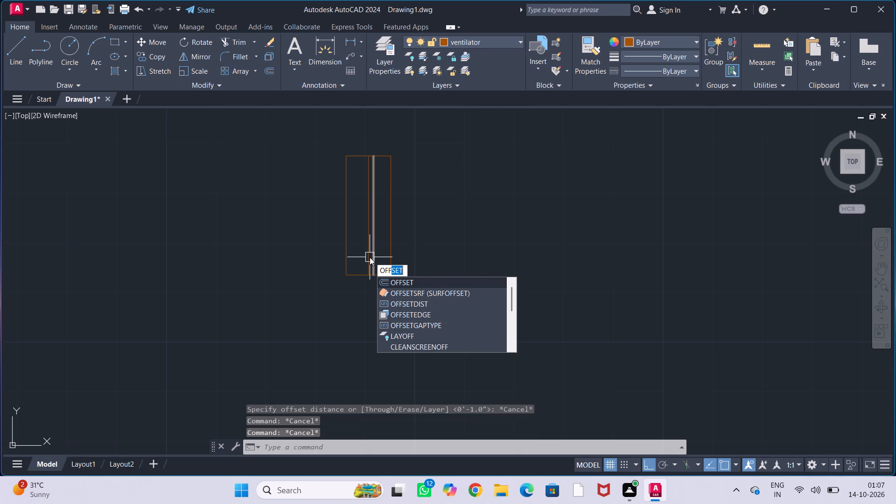
pyautogui.press('Return')
pyautogui.write('1"')
pyautogui.press('Return')
pyautogui.scroll(1, 360, 251)
pyautogui.moveTo(373, 258); pyautogui.dragTo(366, 259)
pyautogui.click(343, 263)
pyautogui.press('Escape')
pyautogui.press('Escape')
pyautogui.press('Escape')
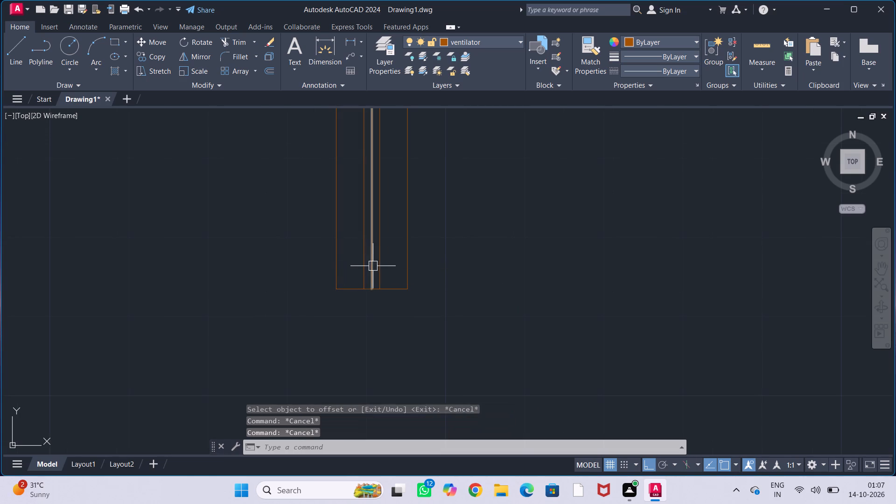
# Delete the original centre line of the ventilator rectangle, keeping the two offset lines.
pyautogui.click(372, 266)
pyautogui.press('Delete')
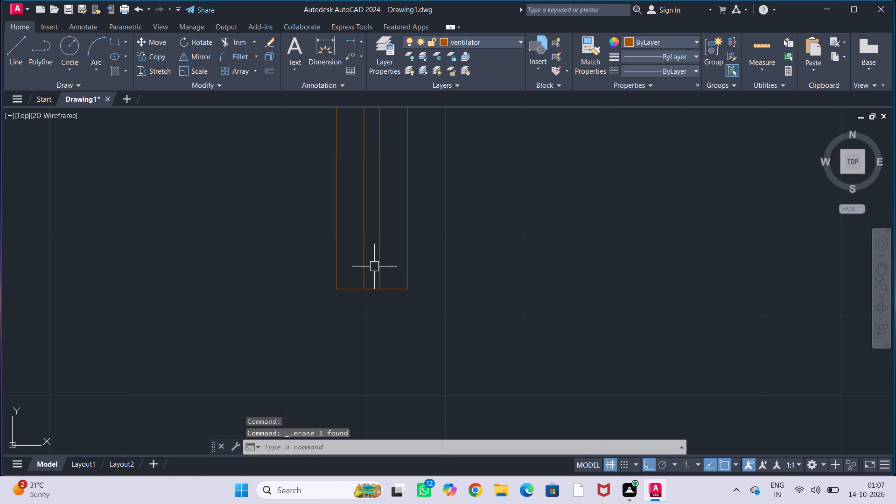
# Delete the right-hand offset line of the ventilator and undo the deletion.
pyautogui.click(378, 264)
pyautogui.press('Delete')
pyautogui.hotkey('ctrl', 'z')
# Convert the ventilator rectangle and its two inner lines into a block named v.
pyautogui.scroll(-2, 389, 263)
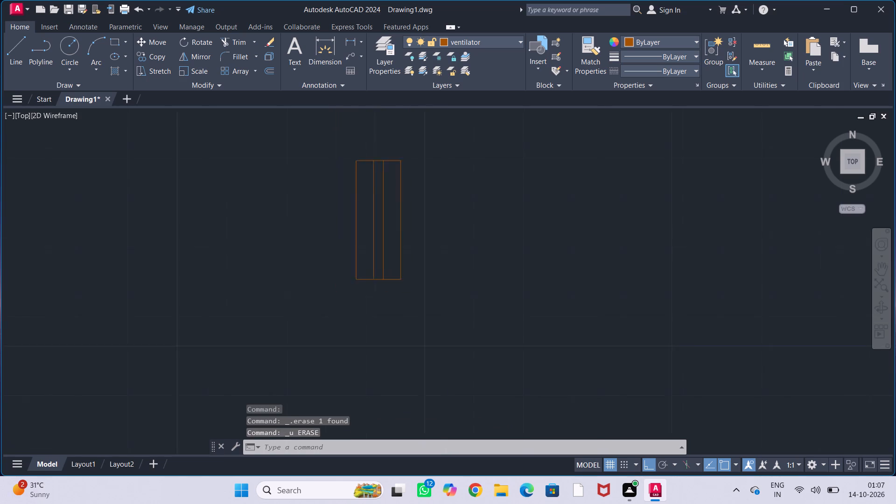
pyautogui.scroll(-1, 416, 254)
pyautogui.moveTo(359, 198); pyautogui.dragTo(392, 199)
pyautogui.click(444, 297)
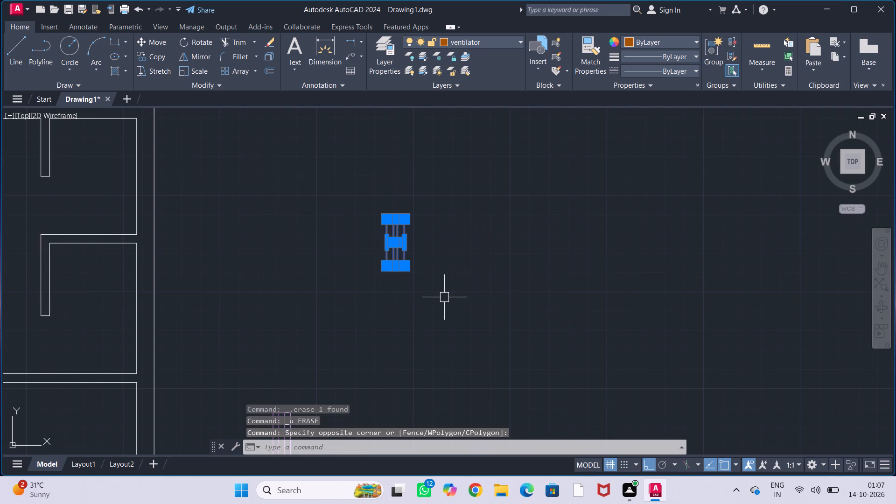
pyautogui.press('b')
pyautogui.press('Return')
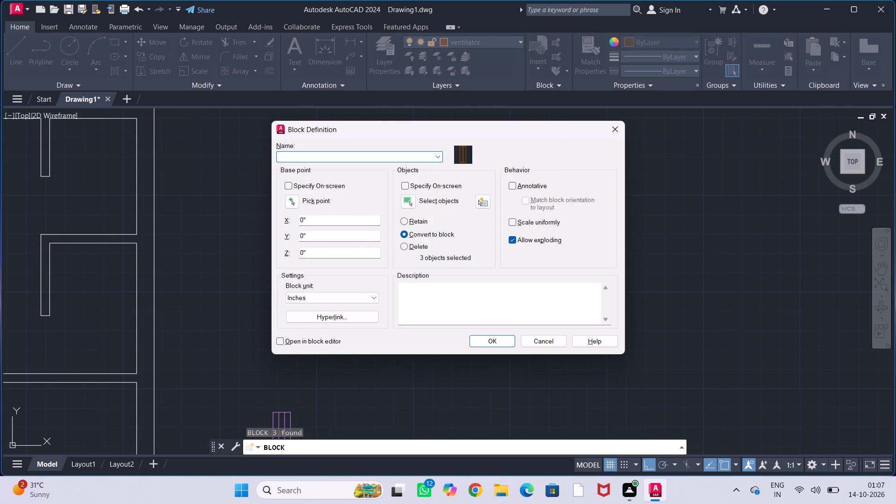
pyautogui.press('v')
pyautogui.click(496, 337)
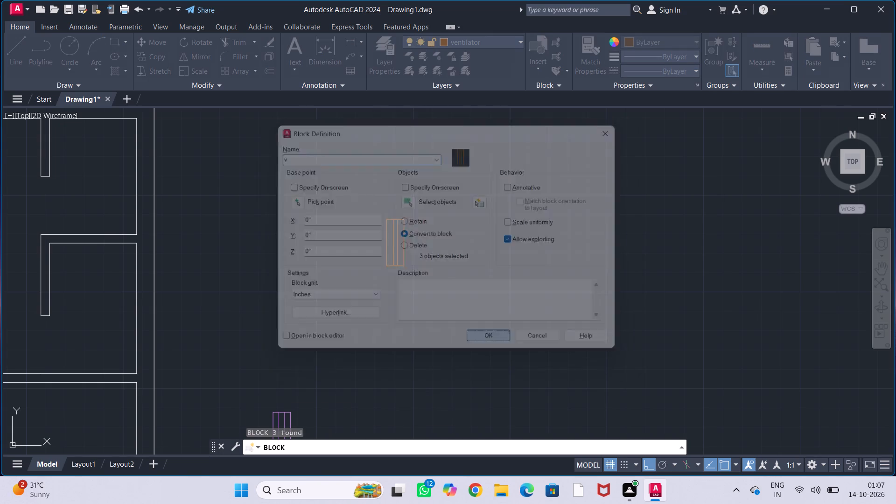
# Copy the 4' window block w1 about 11' straight below the original.
pyautogui.scroll(-2, 515, 293)
pyautogui.moveTo(494, 266); pyautogui.dragTo(605, 157, button='middle')
pyautogui.moveTo(597, 249); pyautogui.dragTo(546, 175, button='middle')
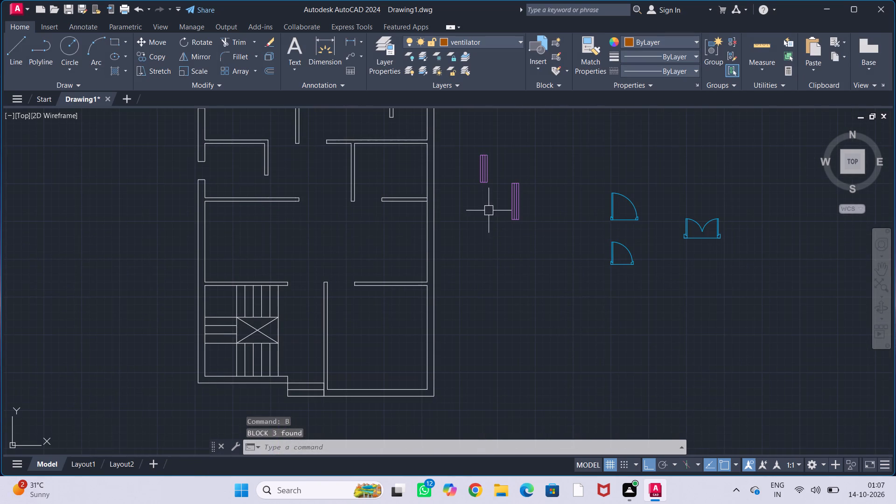
pyautogui.moveTo(504, 207); pyautogui.dragTo(535, 310, button='middle')
pyautogui.scroll(2, 517, 292)
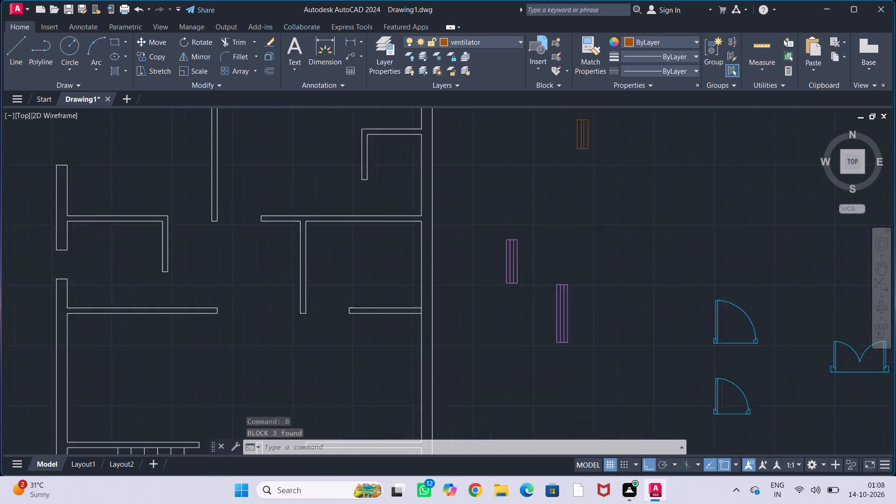
pyautogui.moveTo(526, 281); pyautogui.dragTo(467, 218, button='middle')
pyautogui.scroll(-1, 468, 231)
pyautogui.moveTo(473, 237); pyautogui.dragTo(448, 198, button='middle')
pyautogui.moveTo(458, 176); pyautogui.dragTo(473, 176)
pyautogui.click(506, 270)
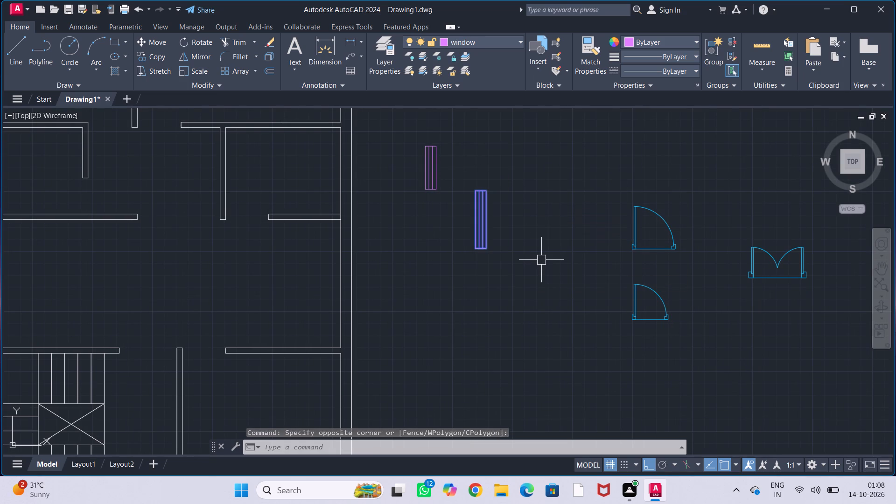
pyautogui.write('co')
pyautogui.press('Return')
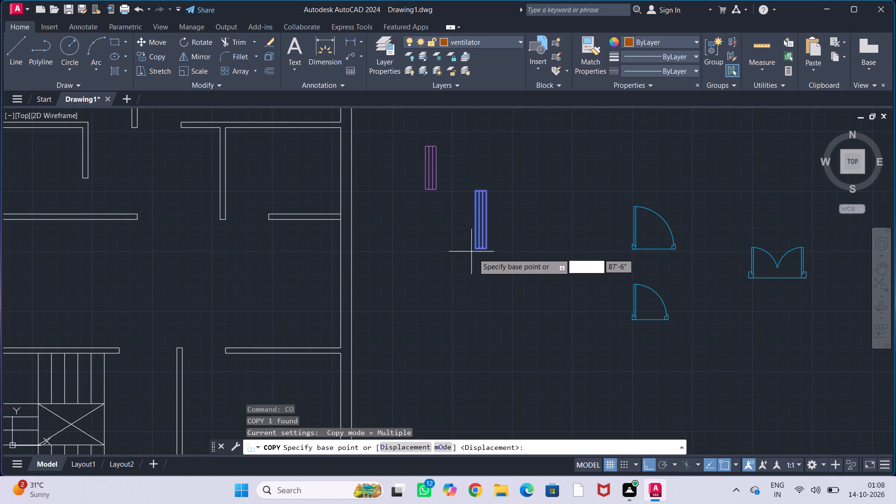
pyautogui.click(473, 253)
pyautogui.moveTo(473, 322); pyautogui.dragTo(465, 224, button='middle')
pyautogui.click(477, 310)
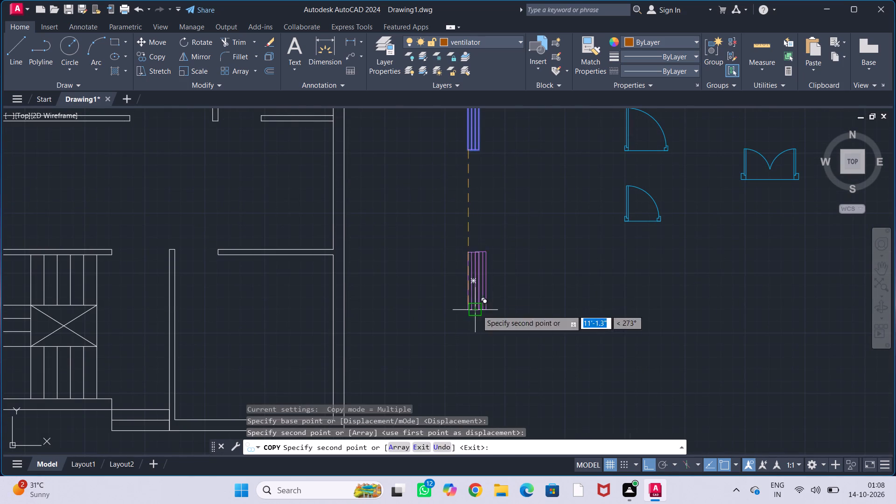
pyautogui.press('Escape')
pyautogui.press('Escape')
pyautogui.press('Escape')
# Make wall the current layer.
pyautogui.click(496, 35)
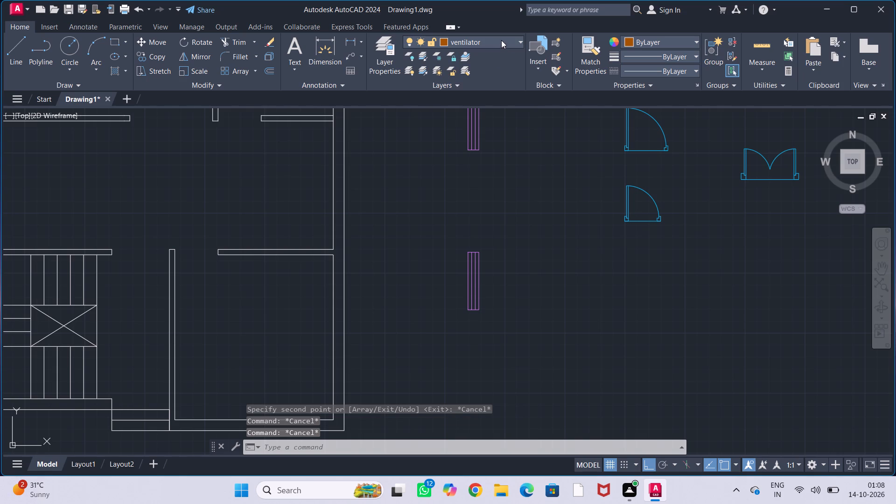
pyautogui.click(502, 39)
pyautogui.click(508, 96)
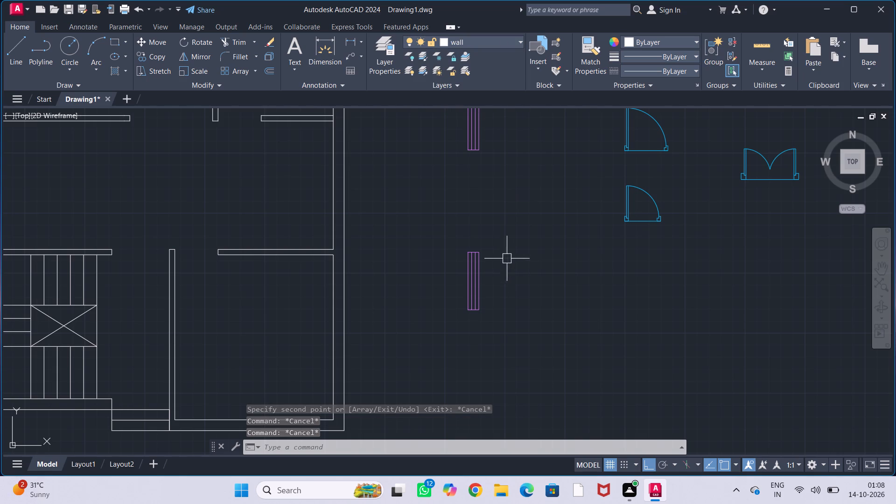
# Rotate the lower 4' window copy 90° about its upper right corner so it lies horizontally.
pyautogui.click(480, 297)
pyautogui.press('r')
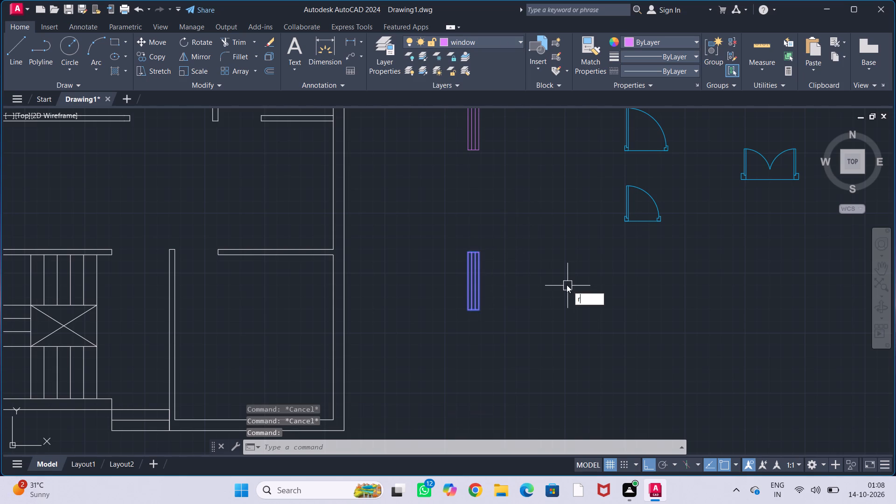
pyautogui.press('o')
pyautogui.press('Return')
pyautogui.click(481, 249)
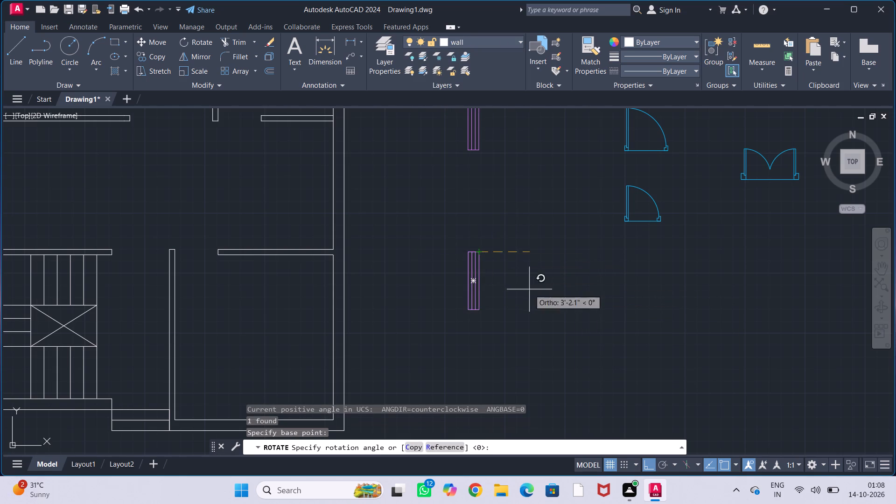
pyautogui.click(449, 168)
# Copy the vertical 3' window block about 6' straight above the original.
pyautogui.scroll(-1, 501, 233)
pyautogui.moveTo(519, 189); pyautogui.dragTo(513, 280, button='middle')
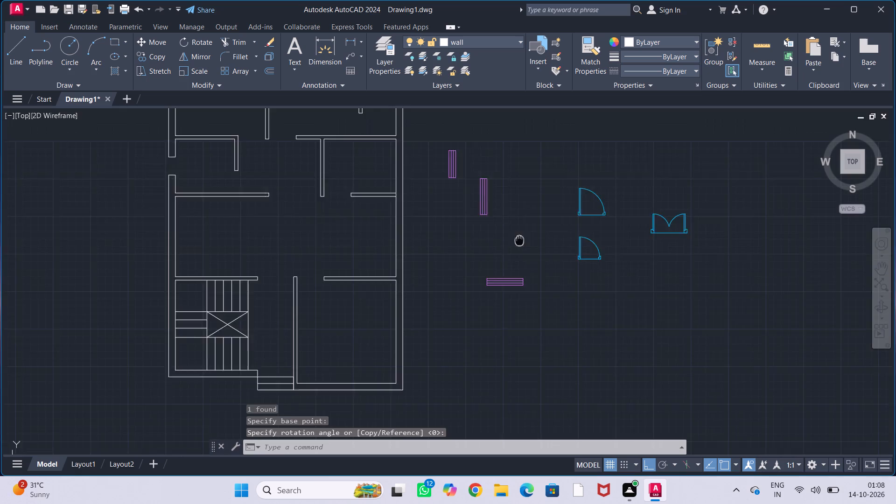
pyautogui.moveTo(513, 280); pyautogui.dragTo(496, 310, button='middle')
pyautogui.scroll(2, 419, 273)
pyautogui.click(438, 251)
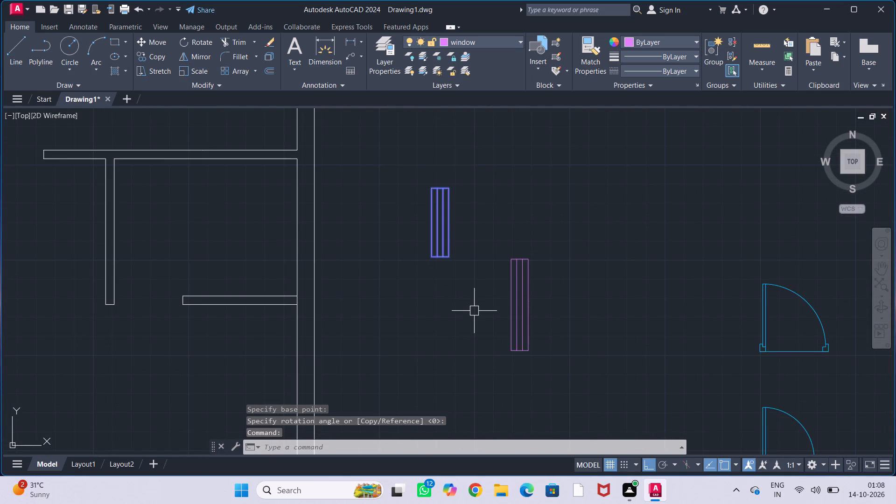
pyautogui.press('c')
pyautogui.press('o')
pyautogui.press('Return')
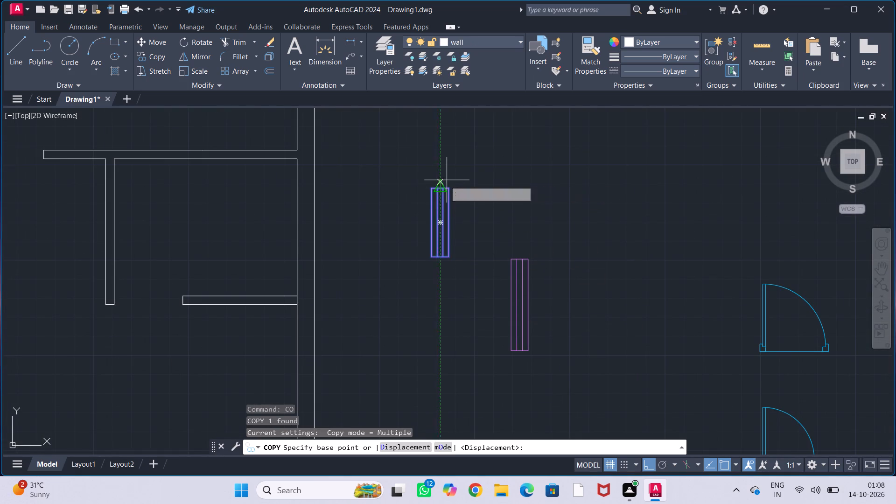
pyautogui.click(449, 188)
pyautogui.scroll(-2, 456, 167)
pyautogui.moveTo(459, 167); pyautogui.dragTo(413, 308, button='middle')
pyautogui.scroll(1, 407, 276)
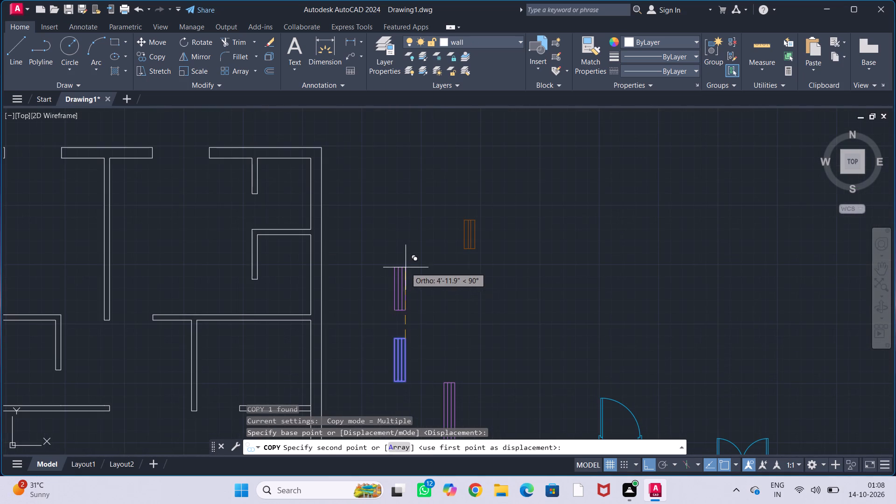
pyautogui.click(402, 251)
pyautogui.press('Escape')
pyautogui.press('Escape')
pyautogui.press('Escape')
# Rotate the upper 3' window copy 90° about its upper right corner so it lies horizontally.
pyautogui.click(404, 273)
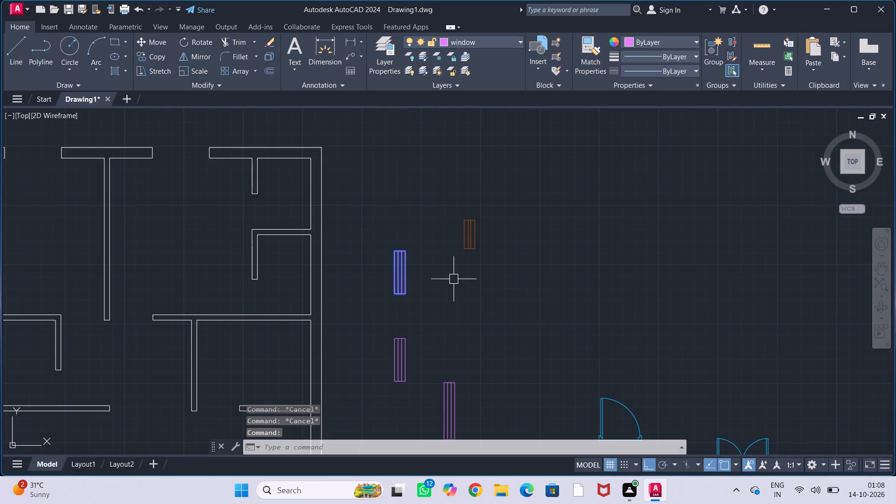
pyautogui.press('r')
pyautogui.press('o')
pyautogui.press('Return')
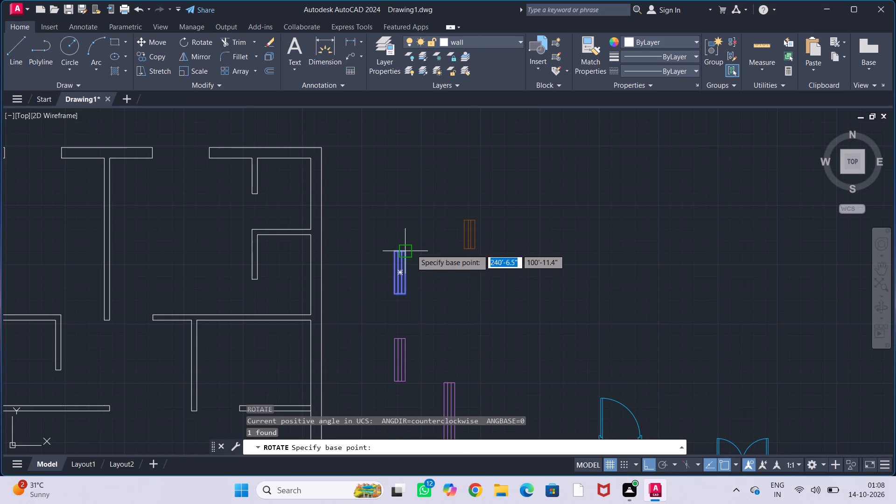
pyautogui.click(411, 249)
pyautogui.click(434, 189)
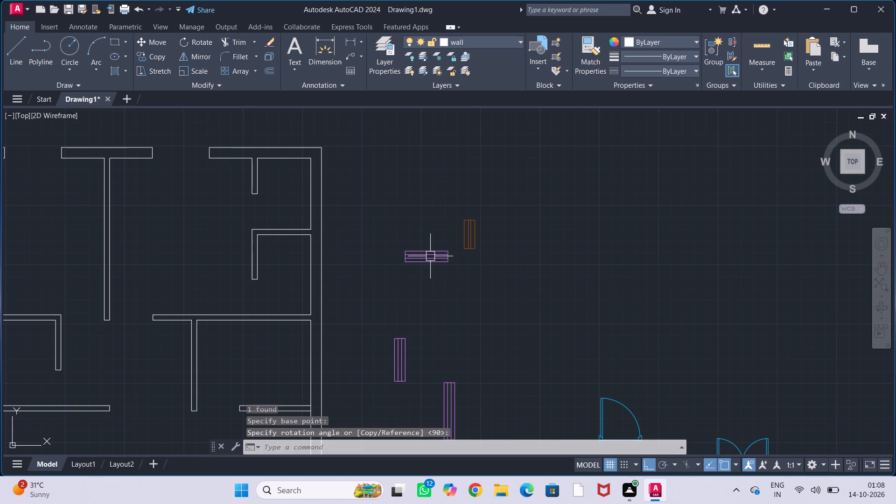
pyautogui.press('Escape')
pyautogui.press('Escape')
pyautogui.press('Escape')
pyautogui.press('Escape')
pyautogui.press('Escape')
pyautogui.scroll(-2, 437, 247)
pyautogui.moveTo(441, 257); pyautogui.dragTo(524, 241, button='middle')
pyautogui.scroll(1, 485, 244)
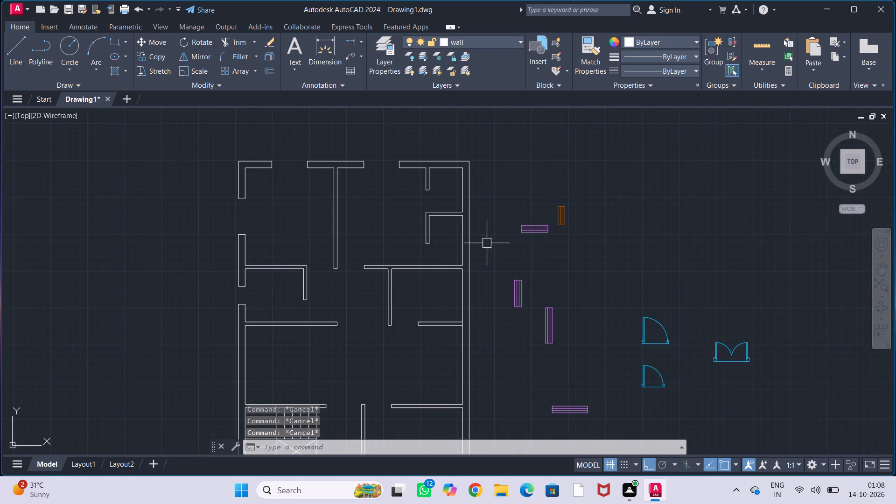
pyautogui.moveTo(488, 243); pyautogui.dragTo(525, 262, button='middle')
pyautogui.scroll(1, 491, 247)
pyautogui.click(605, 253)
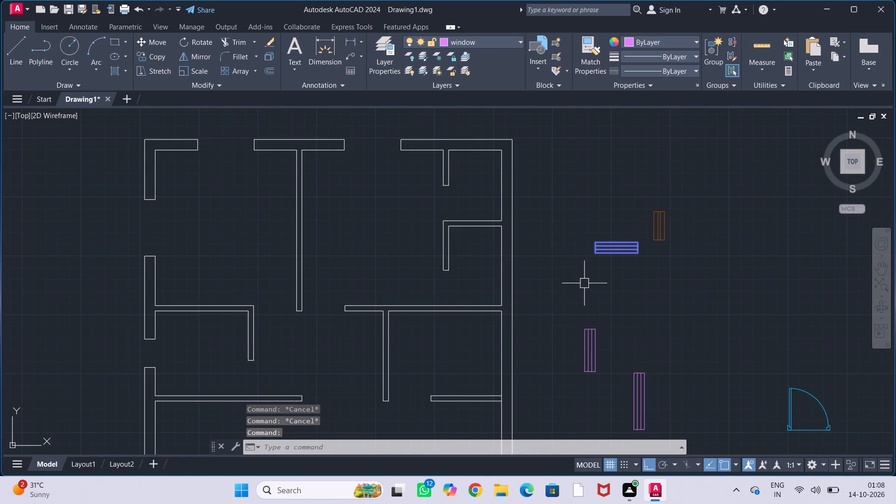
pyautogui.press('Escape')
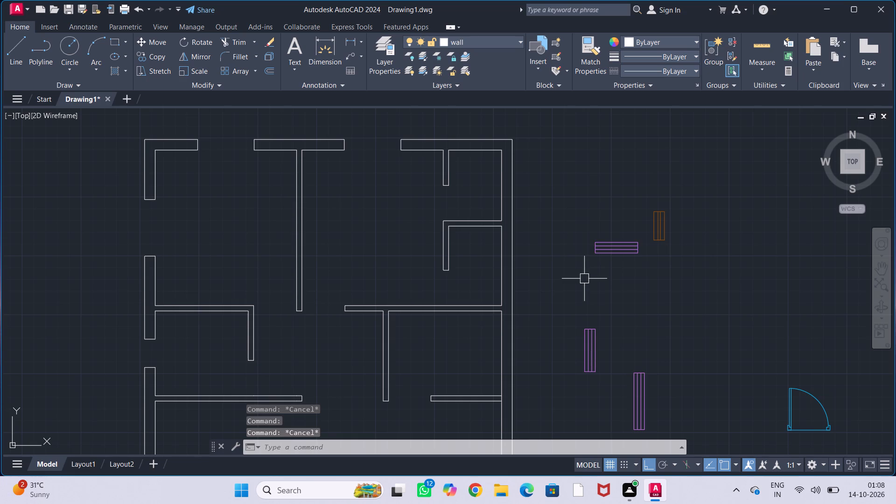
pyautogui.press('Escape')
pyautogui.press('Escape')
# Move the horizontal 4' window by its lower left corner into the first opening from the left in the plan's top wall.
pyautogui.moveTo(636, 333); pyautogui.dragTo(626, 252, button='middle')
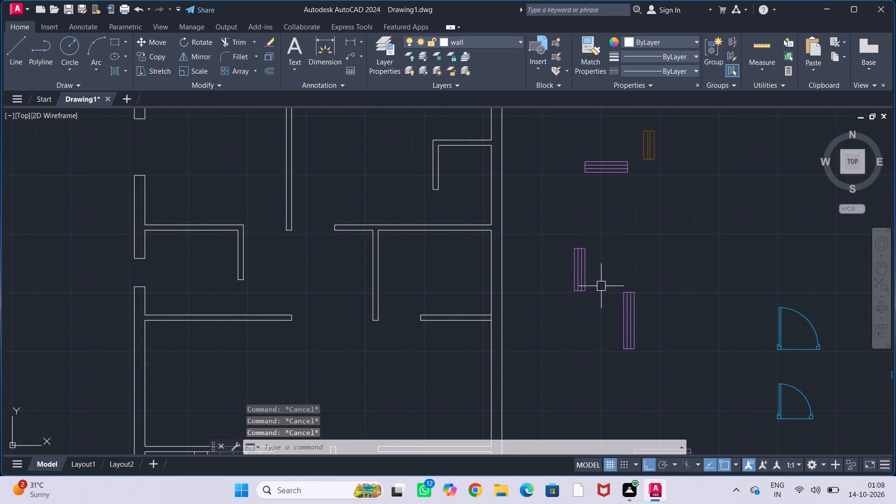
pyautogui.scroll(-1, 679, 263)
pyautogui.moveTo(683, 291); pyautogui.dragTo(637, 241, button='middle')
pyautogui.click(633, 329)
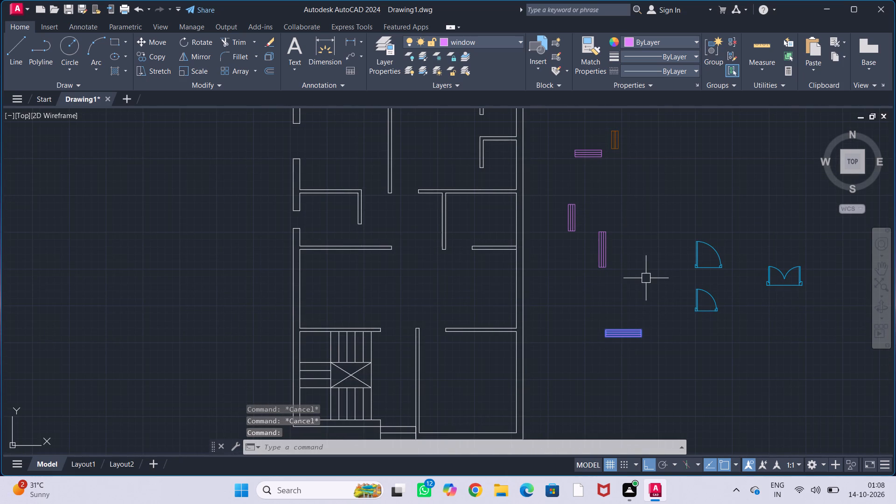
pyautogui.press('m')
pyautogui.press('Return')
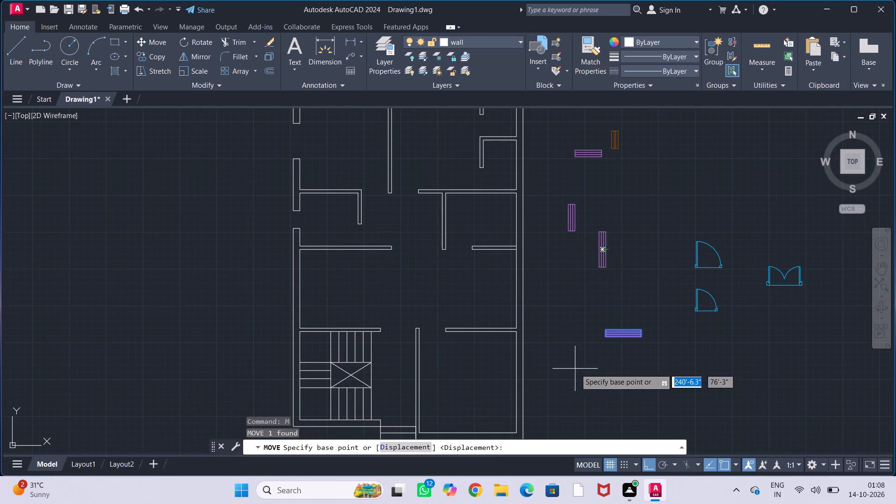
pyautogui.scroll(2, 582, 359)
pyautogui.moveTo(634, 305); pyautogui.dragTo(634, 309)
pyautogui.scroll(-2, 605, 296)
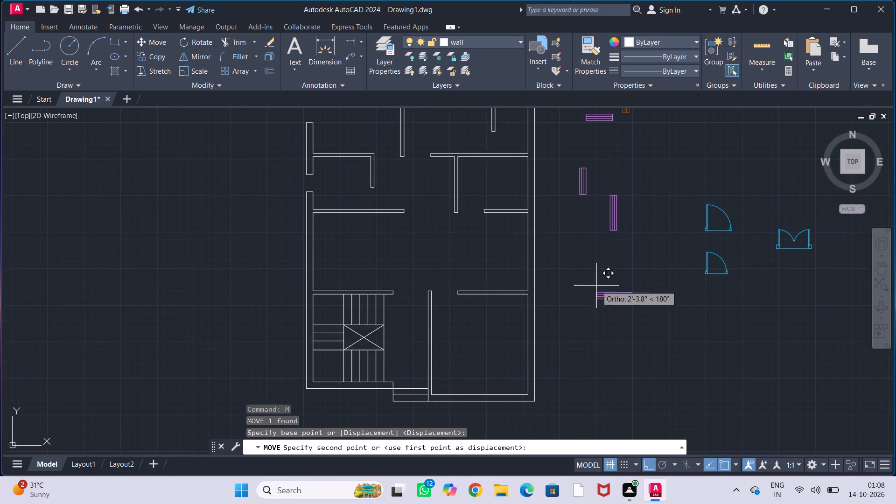
pyautogui.moveTo(594, 273); pyautogui.dragTo(661, 440, button='middle')
pyautogui.scroll(2, 417, 221)
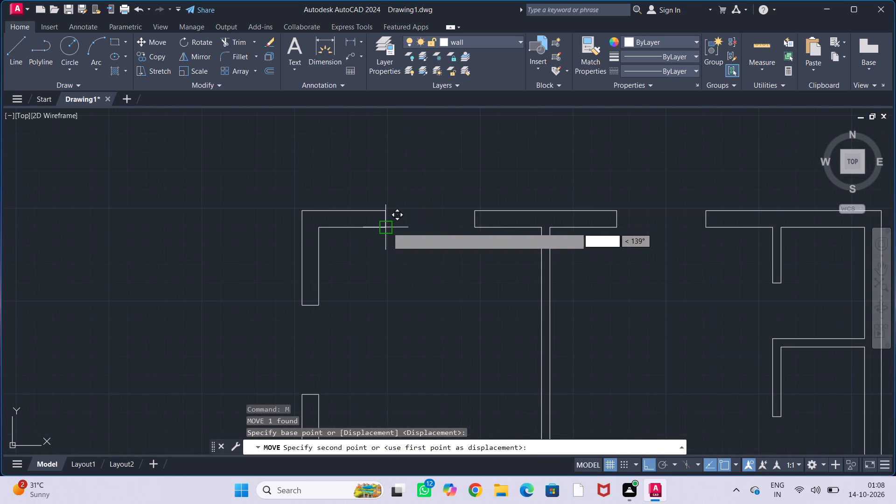
pyautogui.click(387, 228)
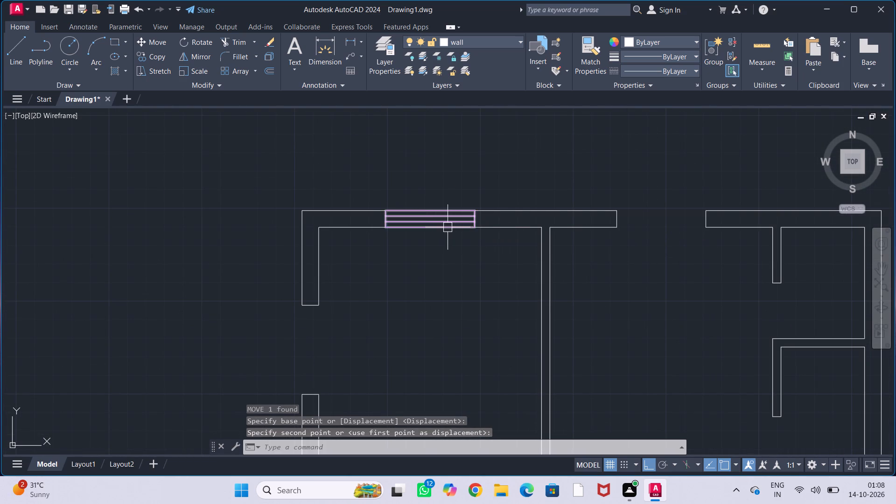
# Copy the top-wall window by its lower right corner into the second opening of the same wall.
pyautogui.click(447, 227)
pyautogui.write('co')
pyautogui.press('Return')
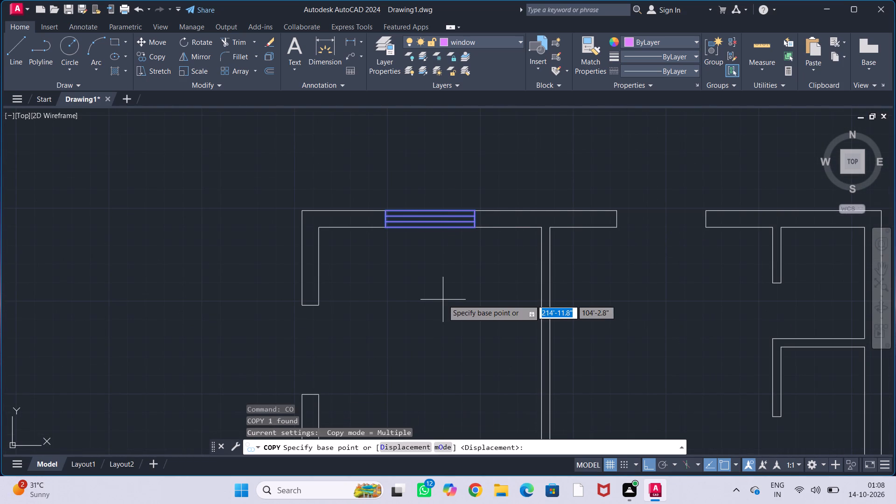
pyautogui.click(478, 225)
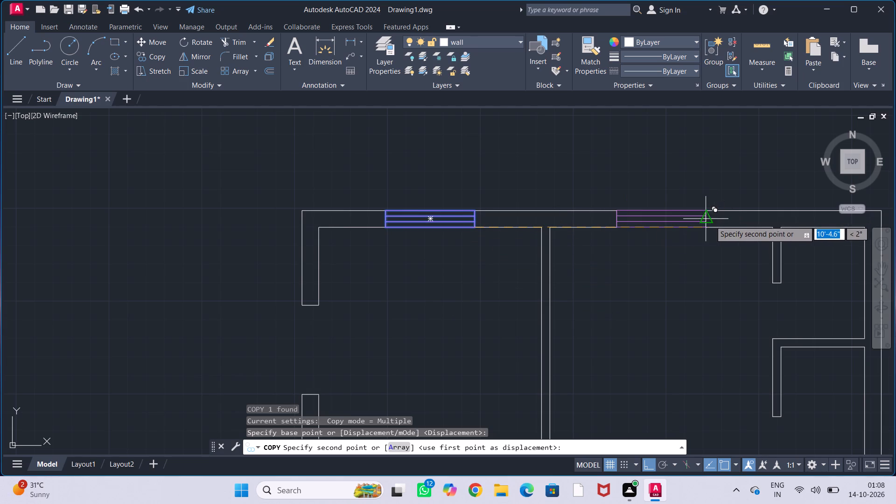
pyautogui.click(708, 226)
pyautogui.press('Escape')
pyautogui.press('Escape')
pyautogui.press('Escape')
pyautogui.press('Escape')
# Move the vertical 4' window by its lower left corner into the upper opening of the plan's left outer wall.
pyautogui.scroll(-2, 683, 267)
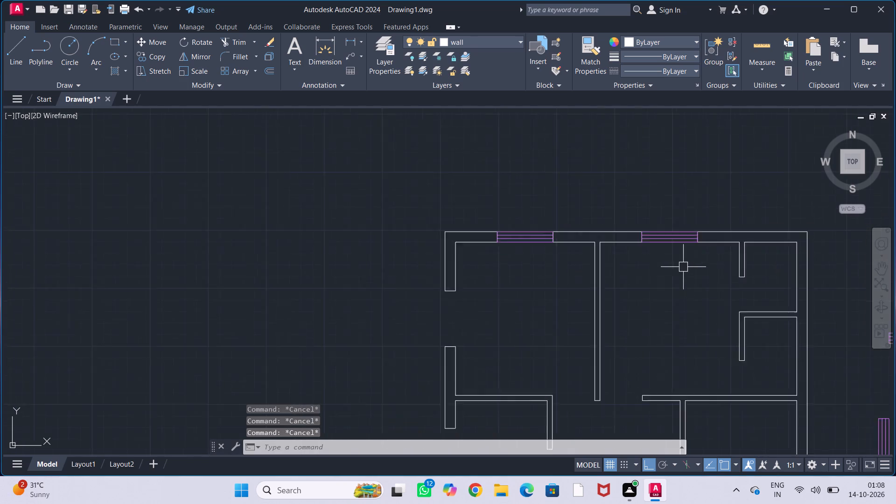
pyautogui.moveTo(691, 302); pyautogui.dragTo(574, 224, button='middle')
pyautogui.click(726, 319)
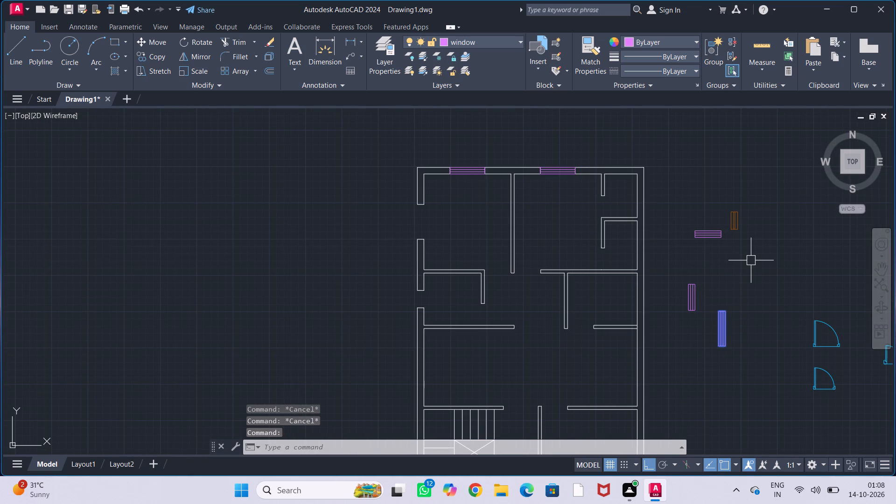
pyautogui.press('m')
pyautogui.press('Return')
pyautogui.scroll(2, 718, 357)
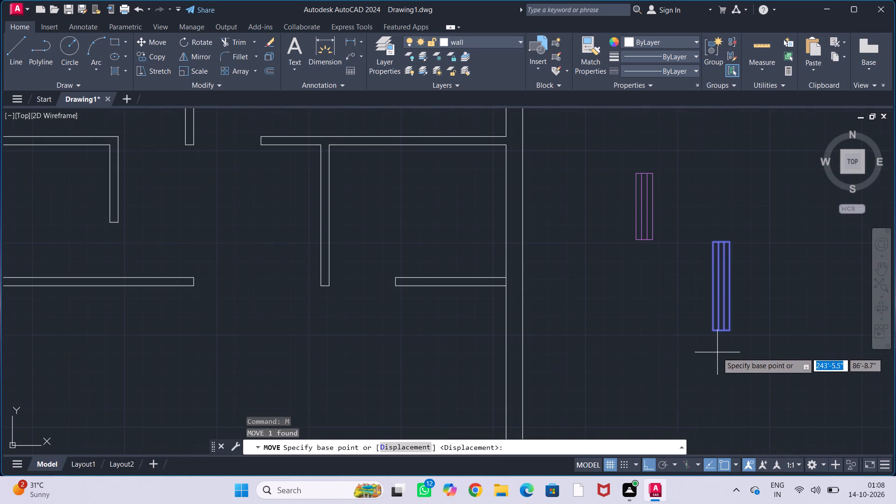
pyautogui.click(709, 331)
pyautogui.scroll(-2, 637, 310)
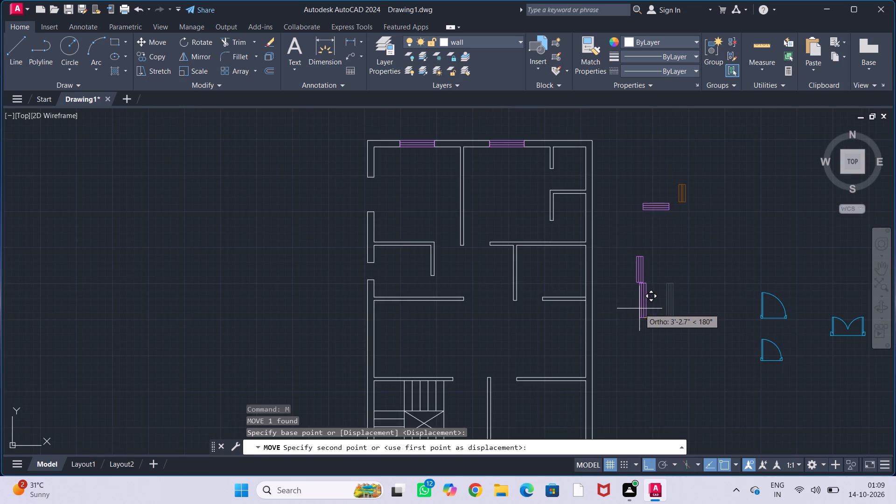
pyautogui.moveTo(639, 308); pyautogui.dragTo(676, 350, button='middle')
pyautogui.scroll(3, 404, 240)
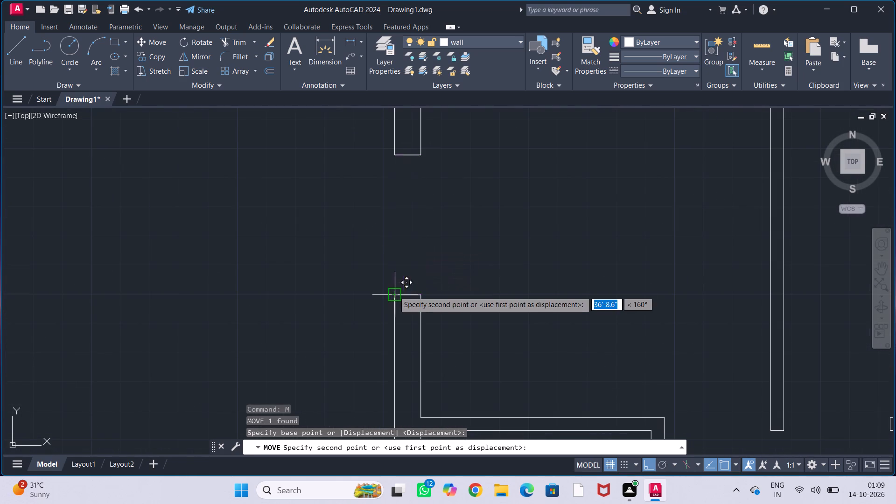
pyautogui.click(394, 291)
pyautogui.press('Escape')
pyautogui.press('Escape')
pyautogui.press('Escape')
pyautogui.press('Escape')
pyautogui.press('Escape')
# Draw a line across the top outer wall's thickness from the inner edge's midpoint at the small upper right room.
pyautogui.scroll(-2, 512, 259)
pyautogui.moveTo(541, 274); pyautogui.dragTo(460, 235, button='middle')
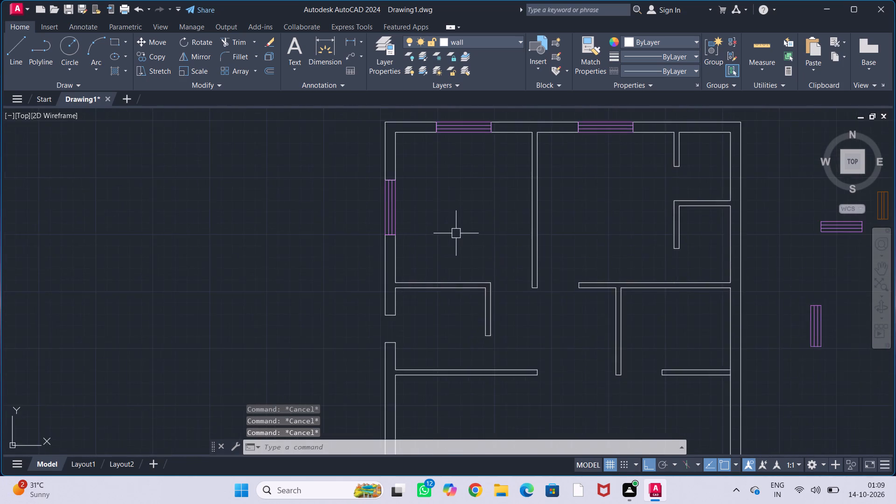
pyautogui.scroll(-1, 456, 233)
pyautogui.moveTo(455, 236); pyautogui.dragTo(434, 229, button='middle')
pyautogui.moveTo(513, 255); pyautogui.dragTo(480, 236, button='middle')
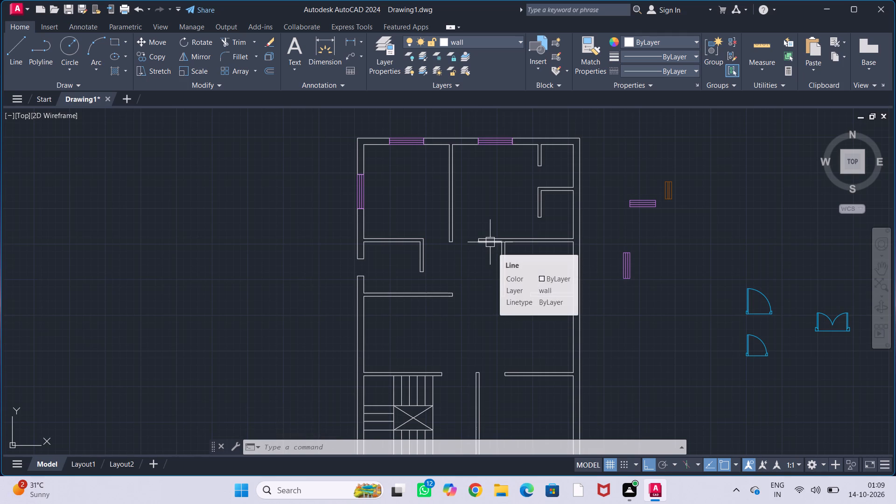
pyautogui.moveTo(520, 210); pyautogui.dragTo(468, 274, button='middle')
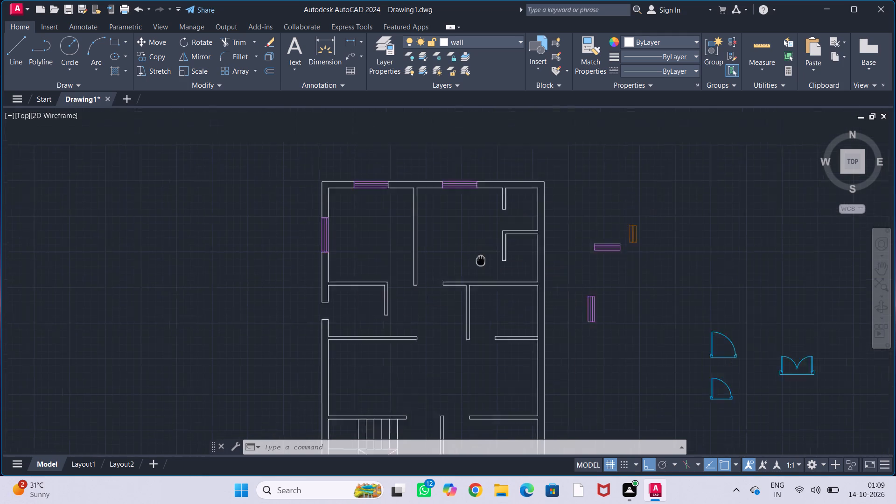
pyautogui.moveTo(468, 274); pyautogui.dragTo(457, 285, button='middle')
pyautogui.scroll(2, 483, 241)
pyautogui.press('l')
pyautogui.press('Return')
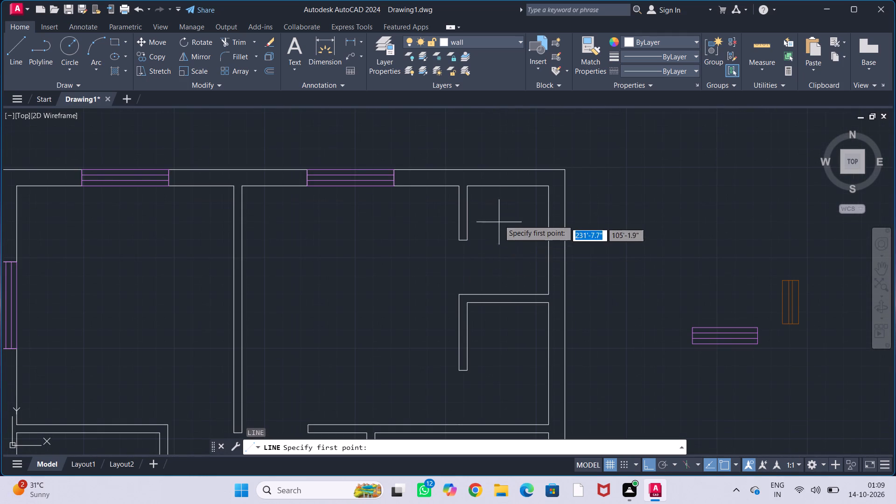
pyautogui.click(510, 187)
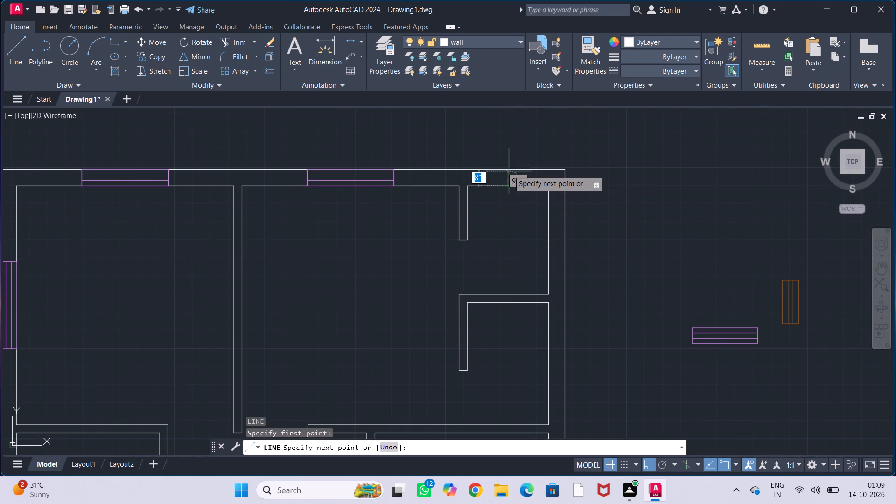
pyautogui.click(509, 170)
pyautogui.press('Escape')
pyautogui.press('Escape')
pyautogui.press('Escape')
pyautogui.press('Escape')
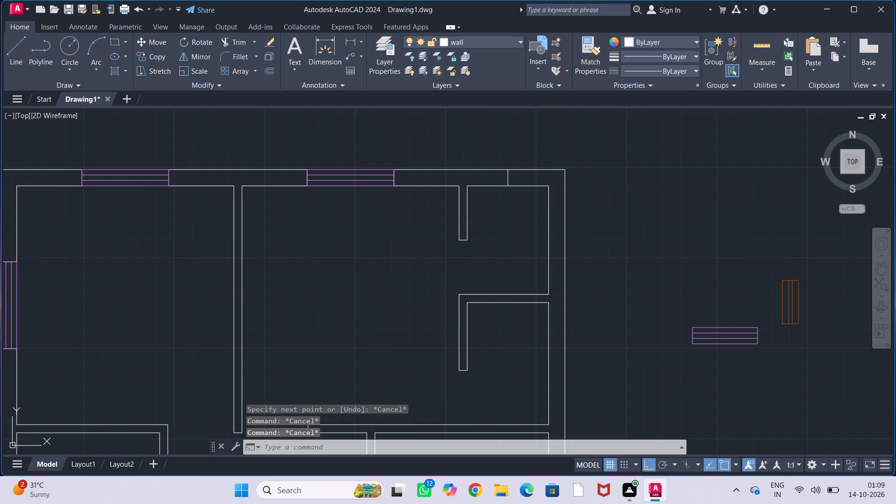
# Draw a line across the right outer wall's thickness from the inner edge's midpoint at the lower of the two small rooms.
pyautogui.press('l')
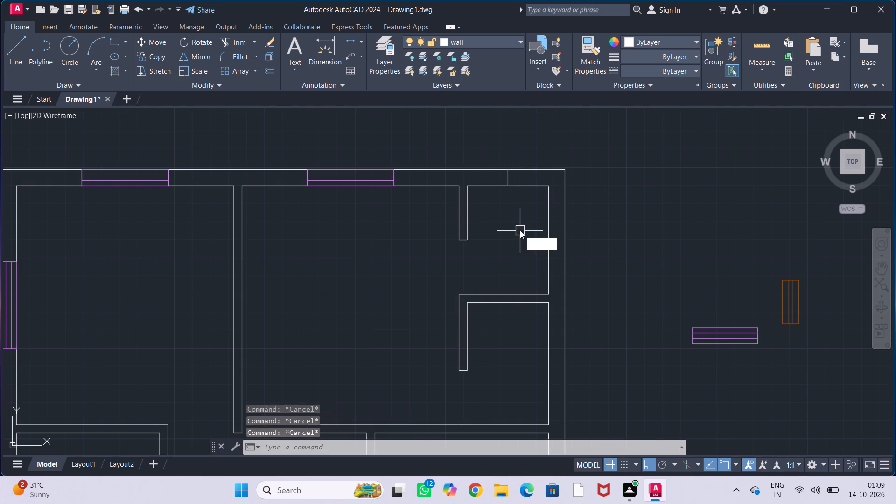
pyautogui.press('Return')
pyautogui.moveTo(498, 361); pyautogui.dragTo(499, 265, button='middle')
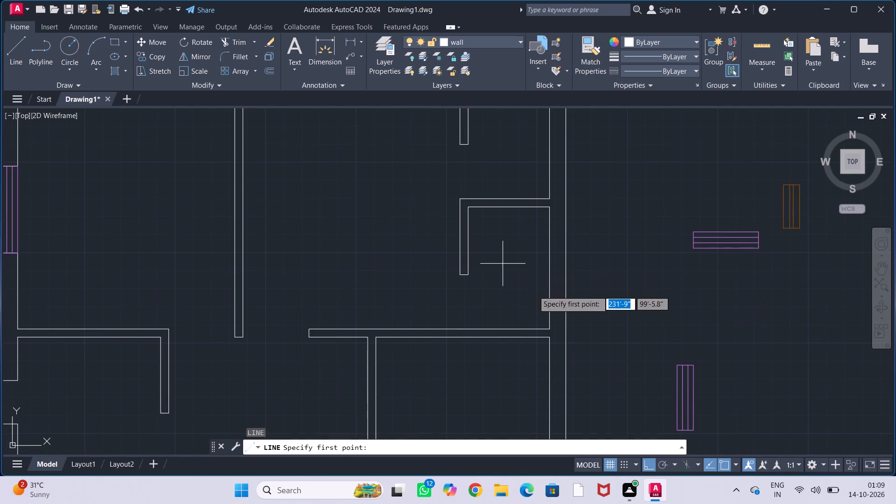
pyautogui.click(551, 270)
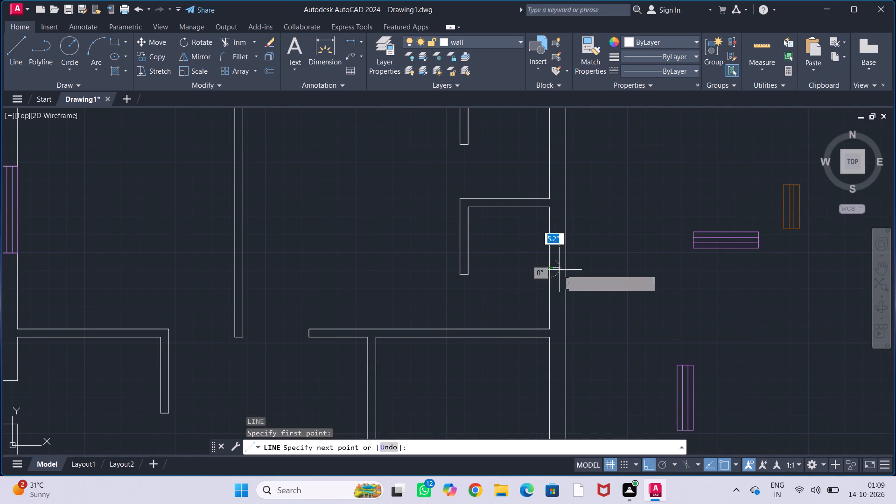
pyautogui.click(568, 270)
pyautogui.press('Escape')
pyautogui.press('Escape')
pyautogui.press('Escape')
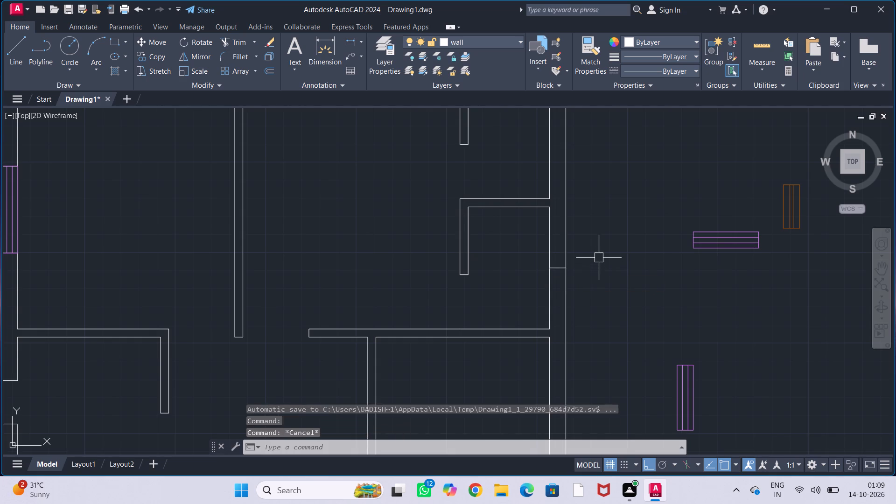
pyautogui.press('Escape')
pyautogui.press('Escape')
pyautogui.press('Escape')
# Offset the line across the top outer wall at the small upper right room by 1' to both sides.
pyautogui.moveTo(599, 258); pyautogui.dragTo(581, 348, button='middle')
pyautogui.scroll(1, 504, 195)
pyautogui.moveTo(514, 225); pyautogui.dragTo(516, 228, button='middle')
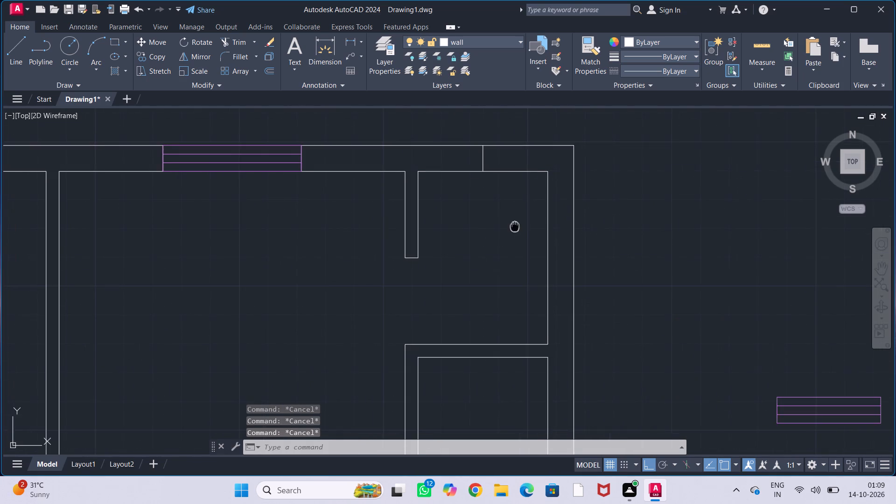
pyautogui.moveTo(516, 228); pyautogui.dragTo(528, 280, button='middle')
pyautogui.write('off')
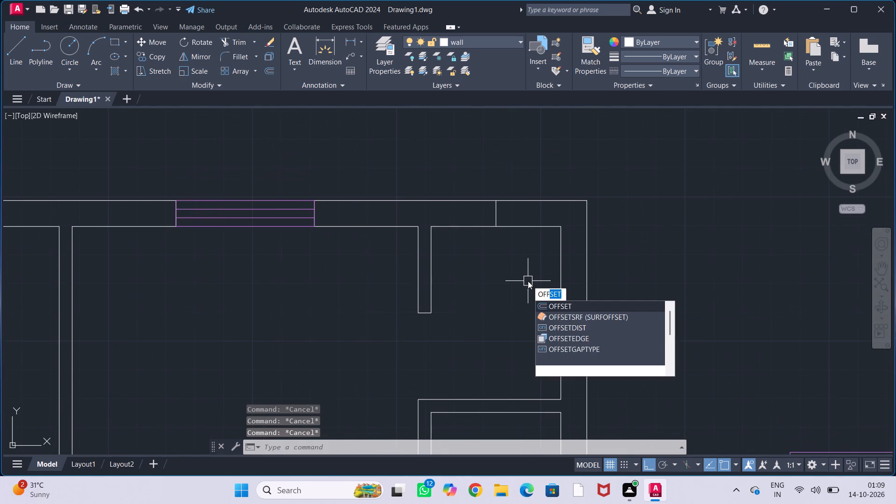
pyautogui.press('Return')
pyautogui.write("1'")
pyautogui.press('Return')
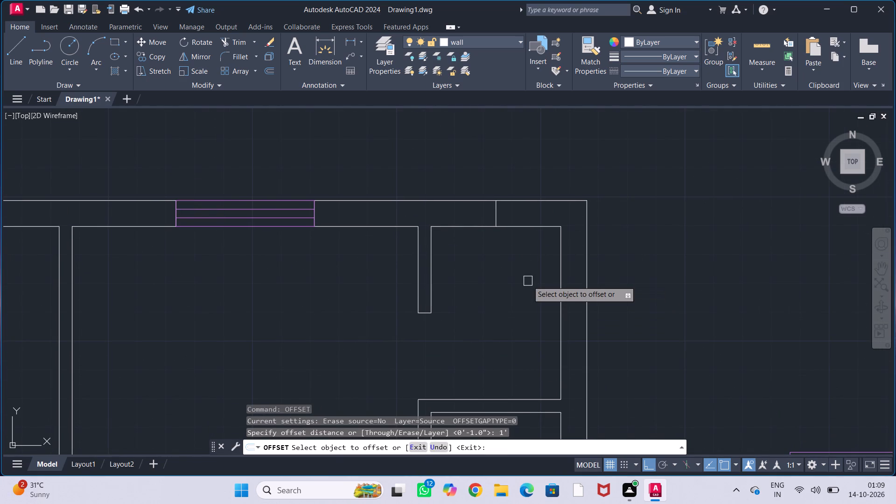
pyautogui.click(499, 217)
pyautogui.click(571, 209)
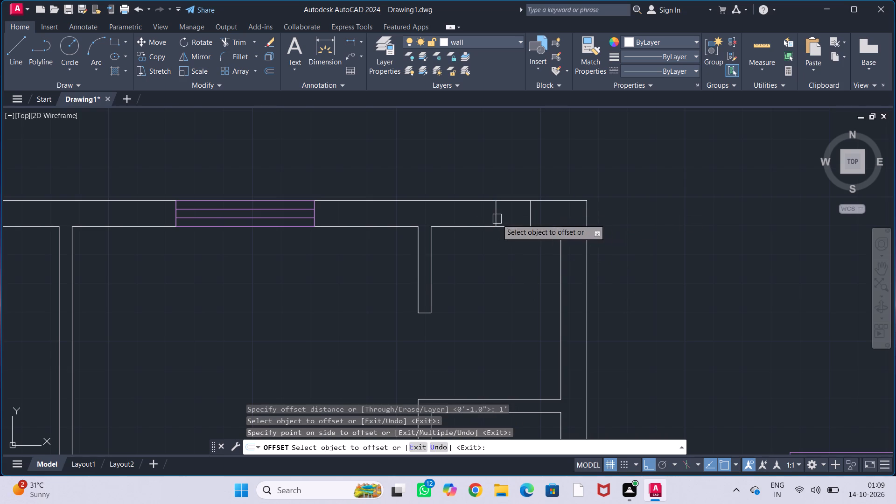
pyautogui.click(497, 219)
pyautogui.click(456, 217)
# Offset the line across the right outer wall at the lower small room by 1' upward and 1' downward.
pyautogui.moveTo(506, 332); pyautogui.dragTo(476, 231, button='middle')
pyautogui.moveTo(490, 284); pyautogui.dragTo(485, 206, button='middle')
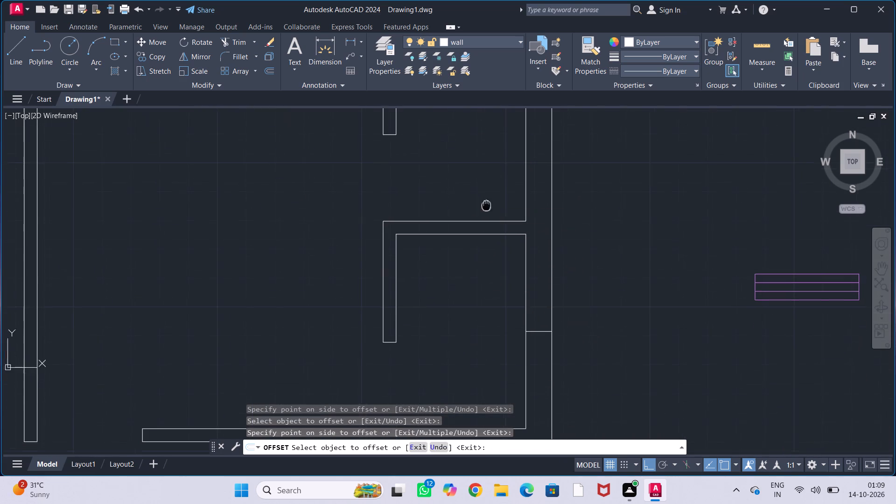
pyautogui.moveTo(491, 296); pyautogui.dragTo(491, 214, button='middle')
pyautogui.click(540, 248)
pyautogui.click(541, 224)
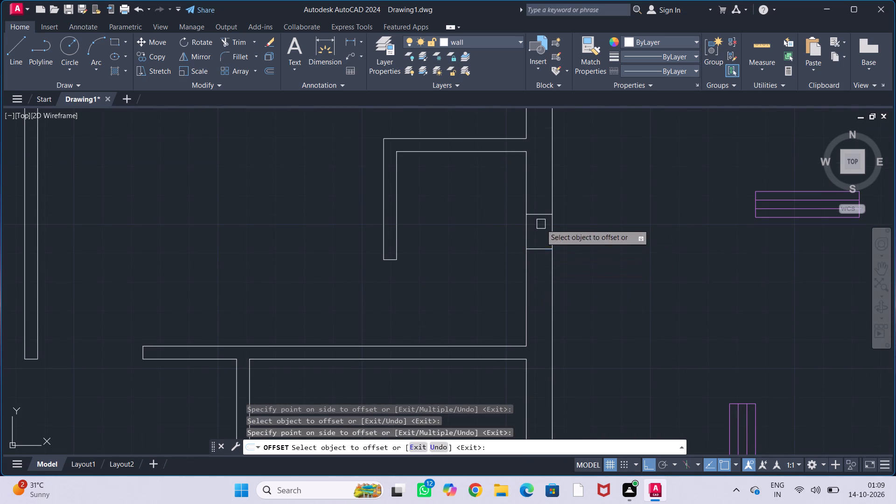
pyautogui.click(542, 246)
pyautogui.click(544, 289)
pyautogui.press('Escape')
pyautogui.press('Escape')
pyautogui.press('Escape')
pyautogui.press('Escape')
pyautogui.press('Escape')
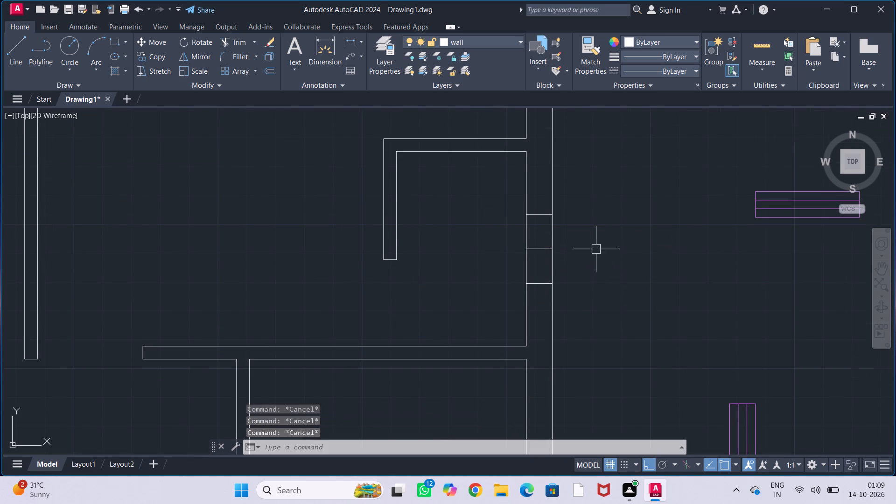
# Trim the top outer wall's edges between the two offset lines and remove the centre line to open the ventilator gap.
pyautogui.scroll(-2, 596, 247)
pyautogui.moveTo(603, 241); pyautogui.dragTo(596, 315, button='middle')
pyautogui.scroll(1, 536, 236)
pyautogui.write('tr')
pyautogui.press('Return')
pyautogui.scroll(2, 544, 238)
pyautogui.moveTo(544, 233); pyautogui.dragTo(514, 315, button='middle')
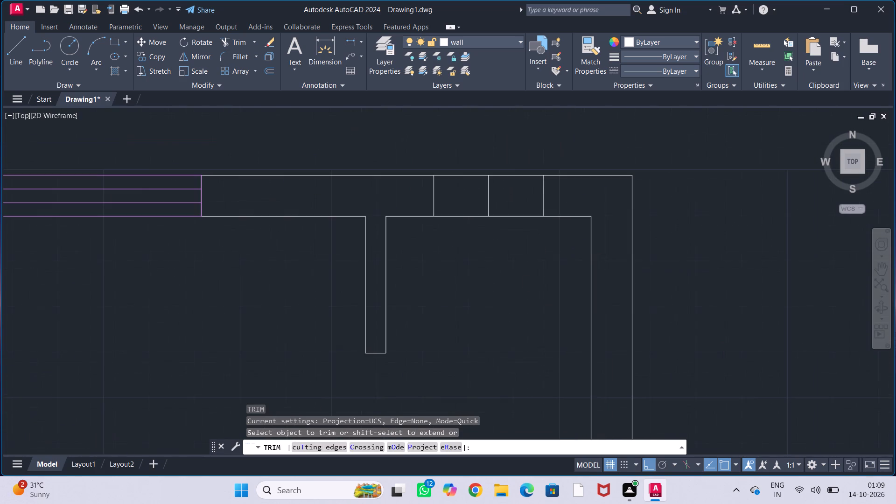
pyautogui.moveTo(463, 154); pyautogui.dragTo(460, 289)
pyautogui.moveTo(509, 161); pyautogui.dragTo(521, 294)
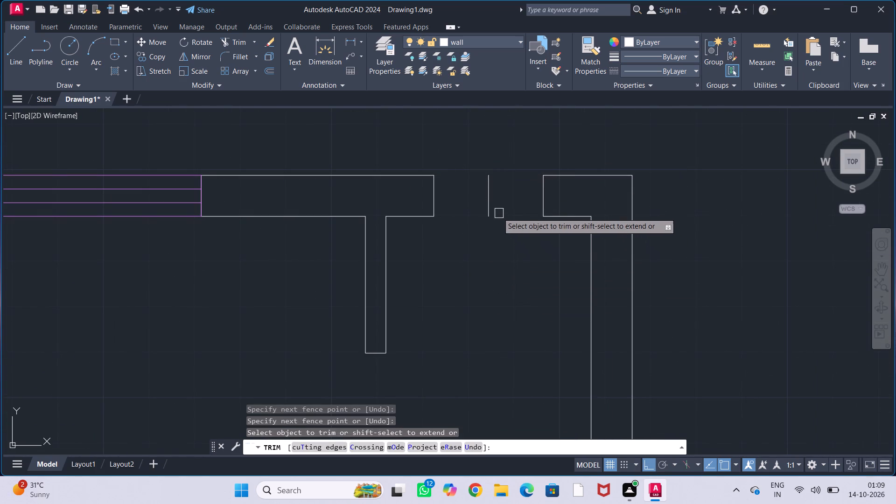
pyautogui.click(491, 208)
# Trim the right outer wall's edges between its two offset lines and remove the centre line to open the ventilator gap.
pyautogui.scroll(-2, 499, 238)
pyautogui.moveTo(501, 308); pyautogui.dragTo(493, 252, button='middle')
pyautogui.moveTo(497, 357); pyautogui.dragTo(503, 255, button='middle')
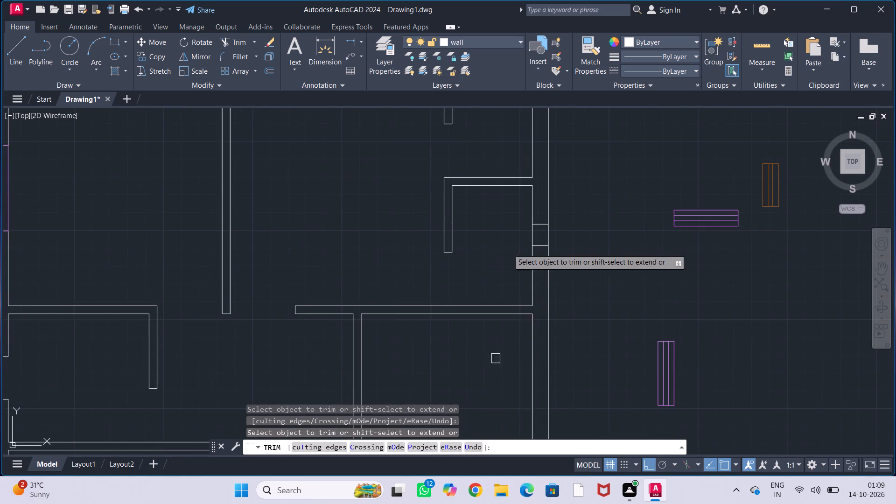
pyautogui.scroll(2, 524, 253)
pyautogui.moveTo(525, 216); pyautogui.dragTo(700, 217)
pyautogui.moveTo(501, 258); pyautogui.dragTo(621, 262)
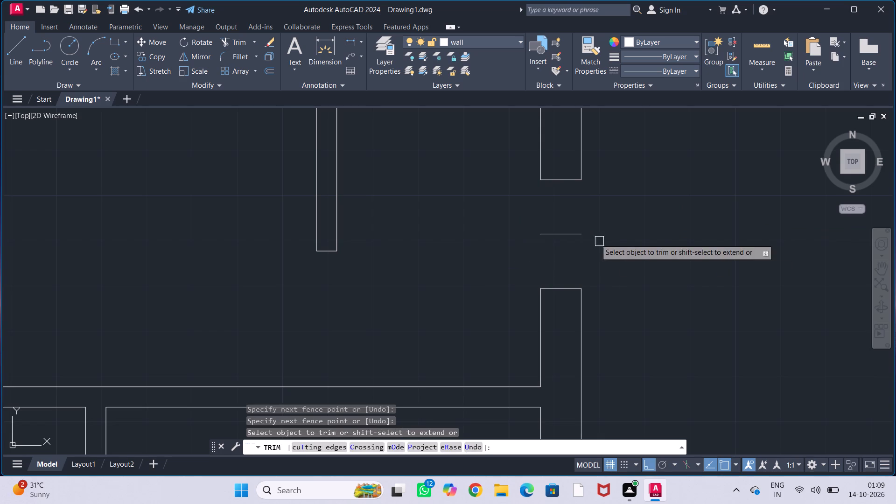
pyautogui.click(572, 233)
pyautogui.press('Escape')
pyautogui.press('Escape')
pyautogui.press('Escape')
pyautogui.press('Escape')
pyautogui.press('Escape')
# Move the vertical ventilator block by its upper right corner into the right outer wall's opening at the lower small room.
pyautogui.scroll(-2, 616, 251)
pyautogui.moveTo(639, 248); pyautogui.dragTo(626, 295, button='middle')
pyautogui.scroll(-1, 640, 274)
pyautogui.moveTo(641, 286); pyautogui.dragTo(641, 259, button='middle')
pyautogui.moveTo(643, 273); pyautogui.dragTo(616, 262, button='middle')
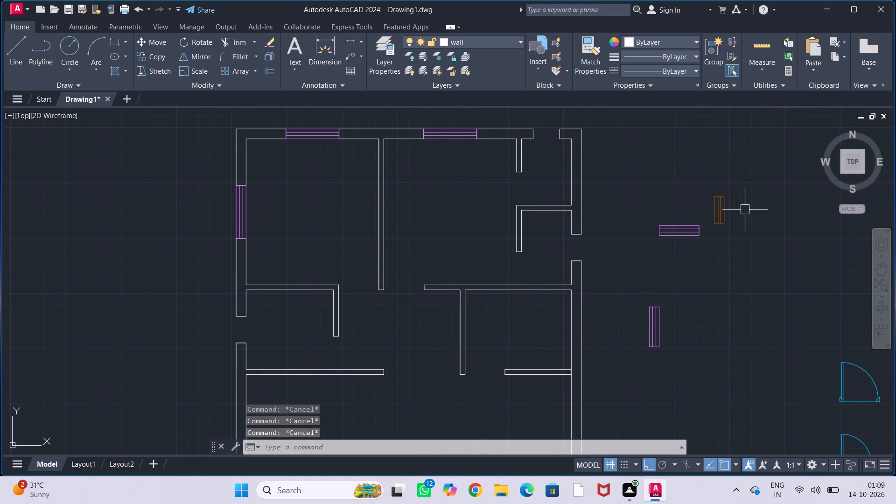
pyautogui.click(726, 210)
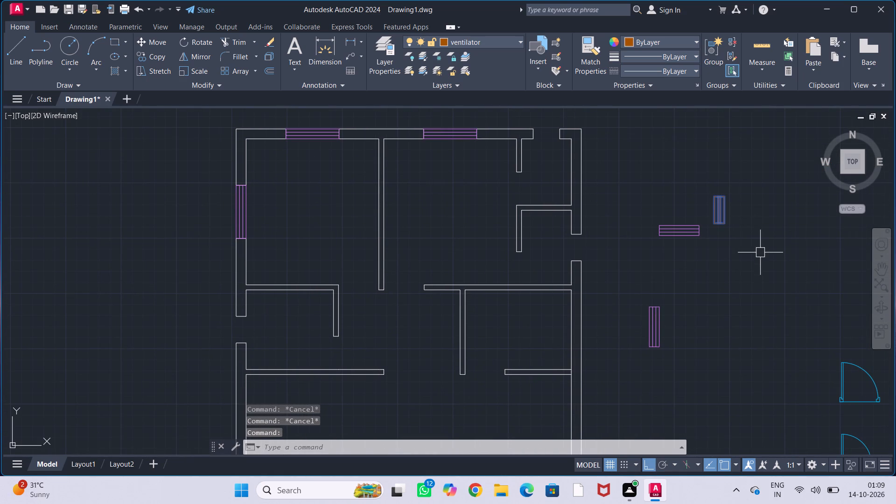
pyautogui.press('m')
pyautogui.press('Return')
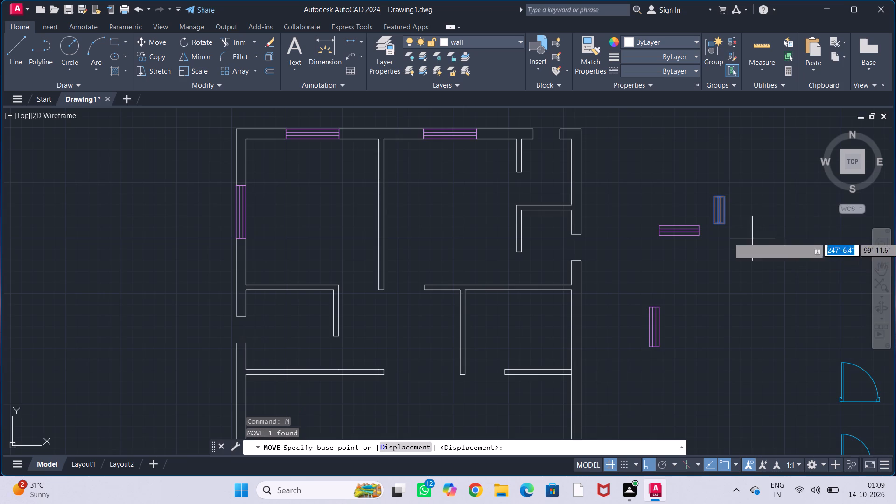
pyautogui.scroll(1, 729, 190)
pyautogui.click(725, 200)
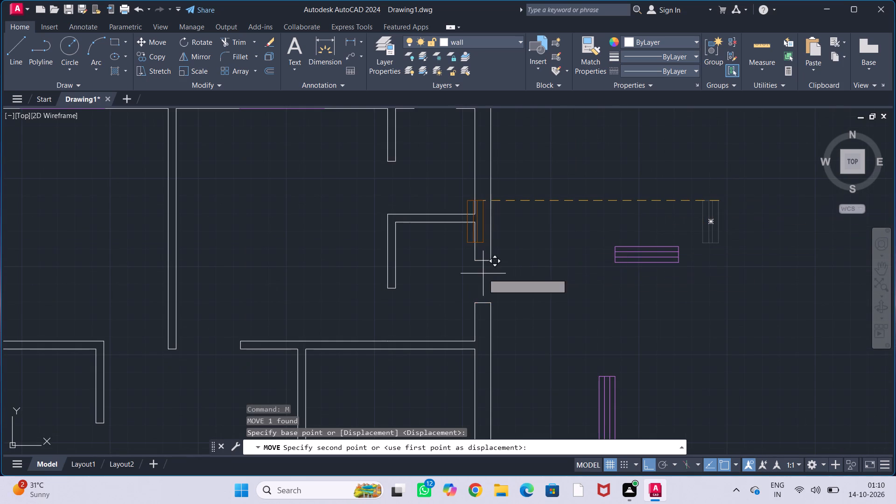
pyautogui.click(490, 263)
pyautogui.press('Escape')
pyautogui.press('Escape')
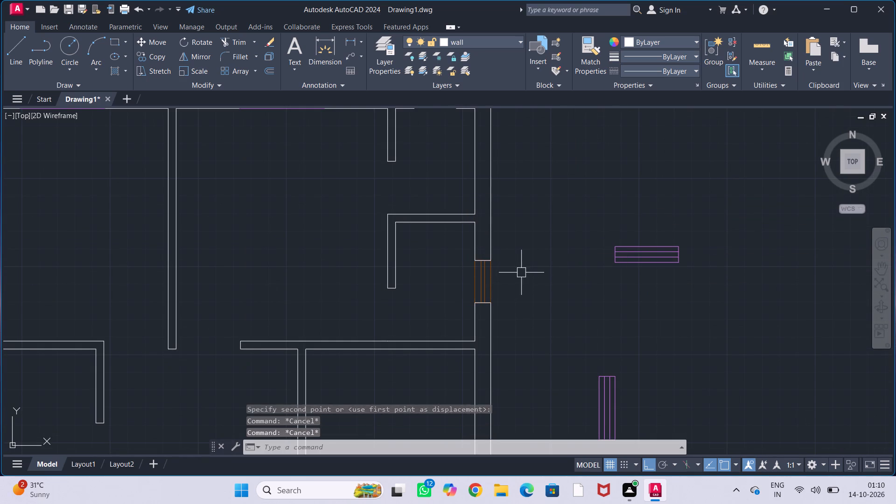
pyautogui.press('Escape')
pyautogui.press('Escape')
# Copy the right-wall ventilator about 11' straight up, to just above the plan's upper right corner.
pyautogui.scroll(-2, 530, 259)
pyautogui.moveTo(530, 259); pyautogui.dragTo(541, 266, button='middle')
pyautogui.click(529, 275)
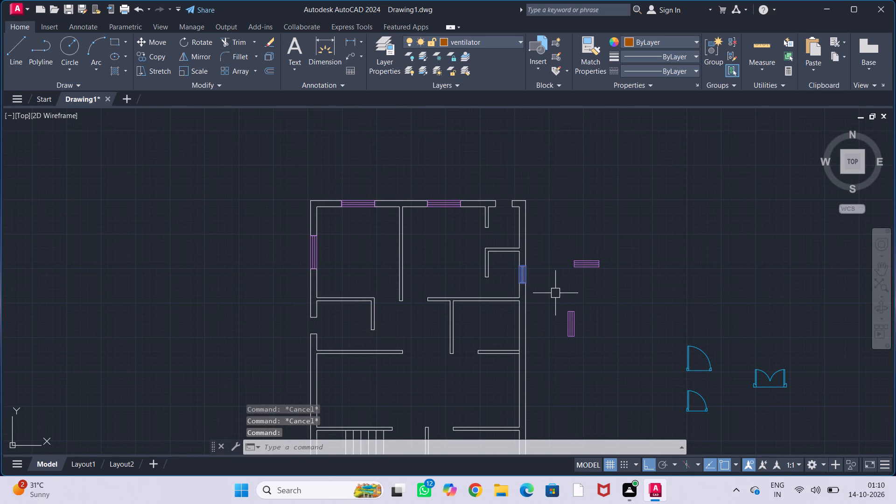
pyautogui.write('co')
pyautogui.press('Return')
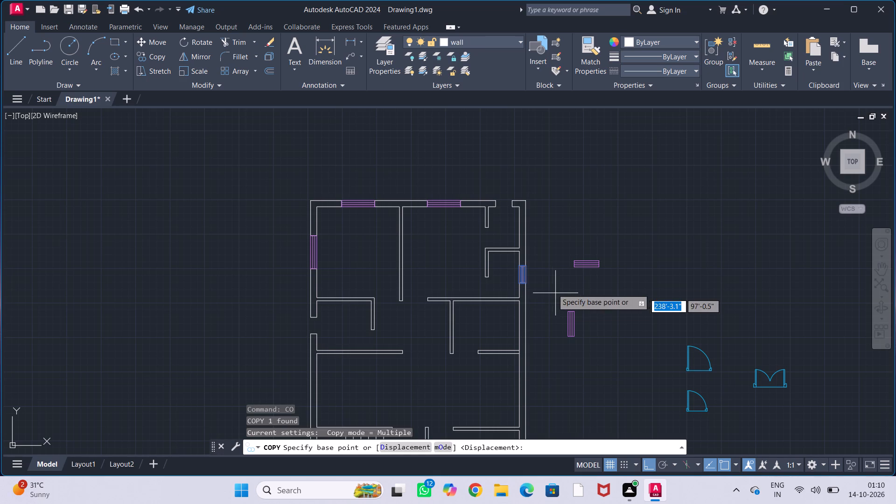
pyautogui.click(521, 266)
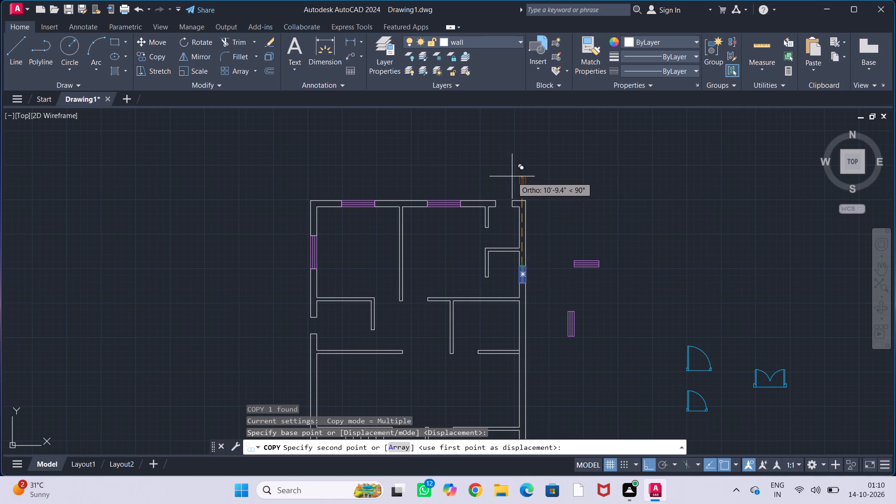
pyautogui.click(512, 174)
pyautogui.press('Escape')
pyautogui.press('Escape')
pyautogui.press('Escape')
# Rotate the copied ventilator above the plan about its top edge's midpoint so that it lies horizontally.
pyautogui.click(521, 181)
pyautogui.write('ro')
pyautogui.press('Return')
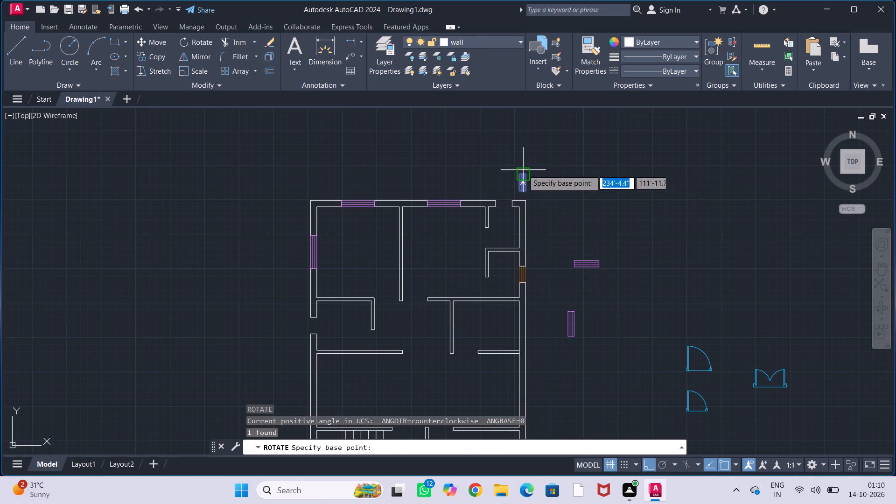
pyautogui.click(523, 170)
pyautogui.click(541, 227)
# Move the horizontal ventilator by its lower left corner into the top outer wall's opening at the small upper right room.
pyautogui.scroll(2, 513, 176)
pyautogui.click(517, 174)
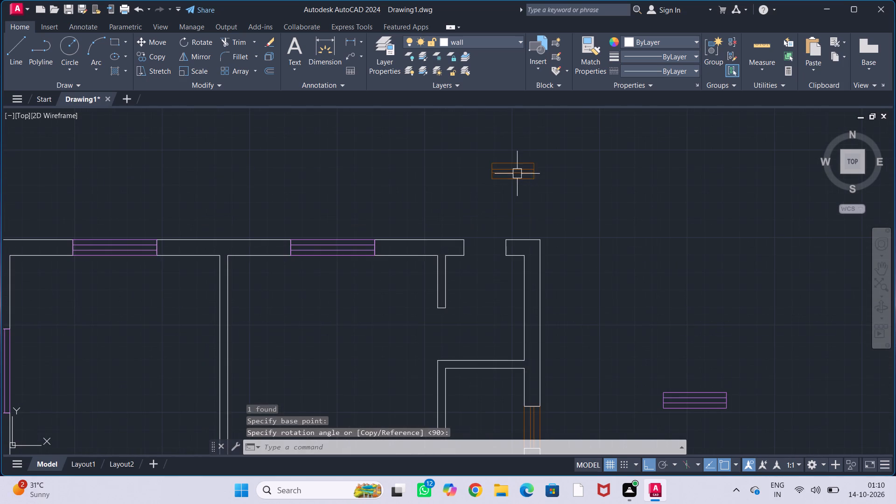
pyautogui.press('m')
pyautogui.press('Return')
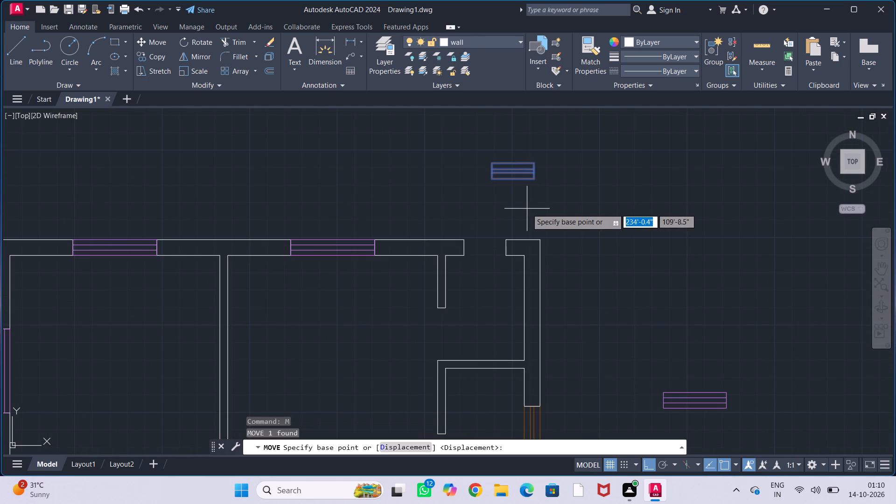
pyautogui.scroll(1, 523, 205)
pyautogui.click(474, 164)
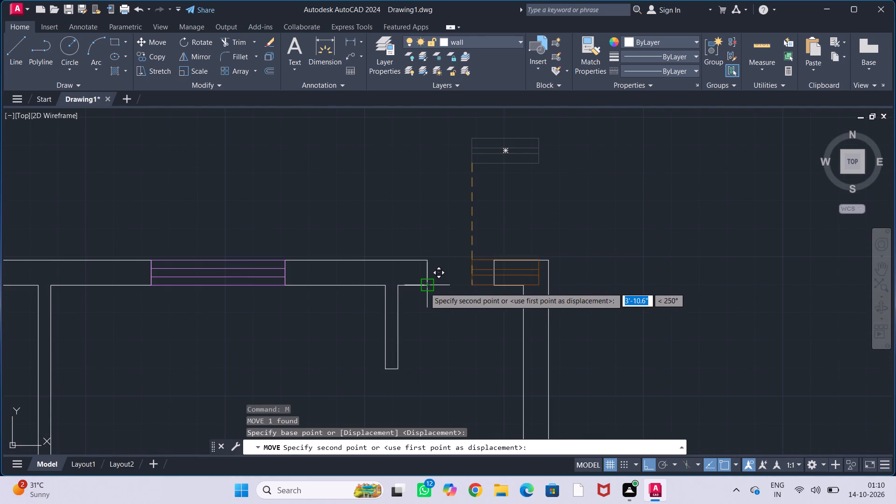
pyautogui.click(425, 287)
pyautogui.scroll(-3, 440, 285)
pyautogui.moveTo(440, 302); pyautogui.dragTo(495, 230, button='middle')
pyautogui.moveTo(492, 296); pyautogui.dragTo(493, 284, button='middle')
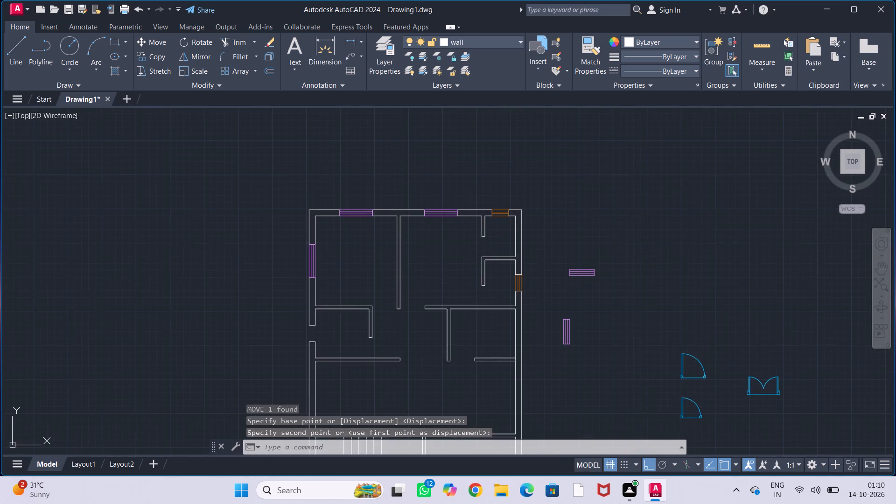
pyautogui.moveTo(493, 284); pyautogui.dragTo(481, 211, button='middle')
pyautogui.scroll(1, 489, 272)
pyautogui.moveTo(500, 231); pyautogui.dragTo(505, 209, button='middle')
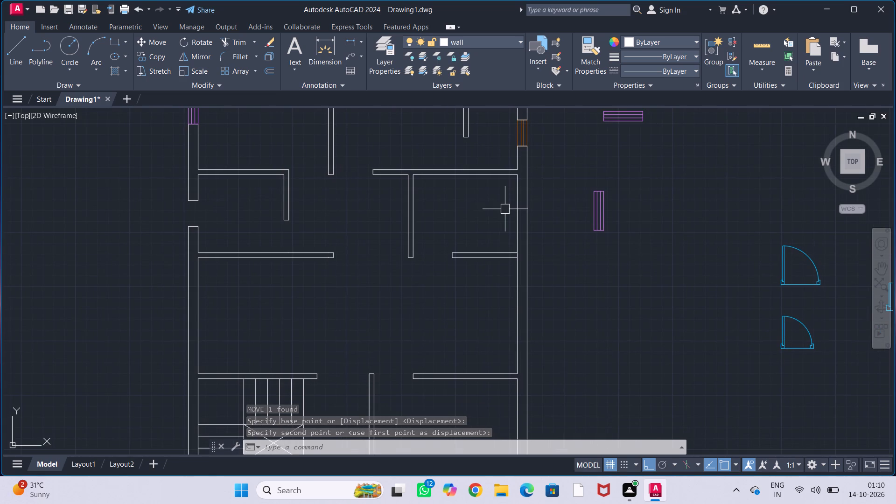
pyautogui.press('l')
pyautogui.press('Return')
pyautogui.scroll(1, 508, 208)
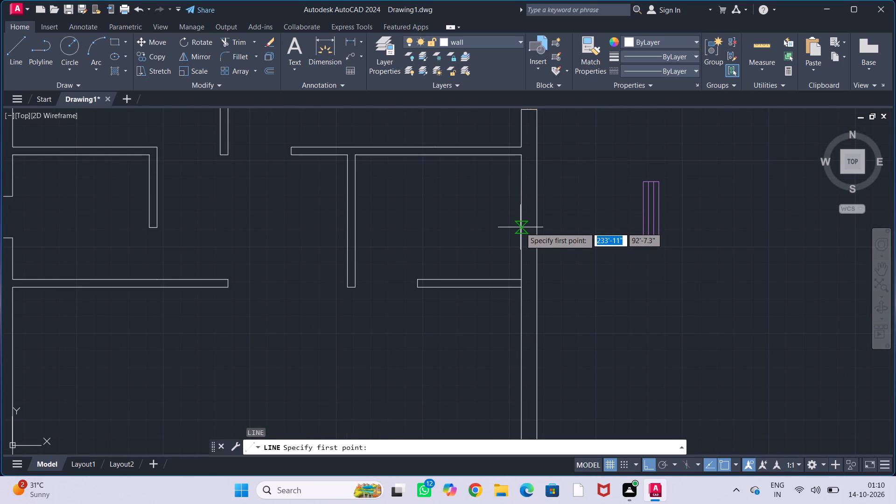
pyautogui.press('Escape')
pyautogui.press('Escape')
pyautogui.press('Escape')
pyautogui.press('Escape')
# Trim the right outer wall's inner edge where the short horizontal partition below the middle right room meets it.
pyautogui.write('tr')
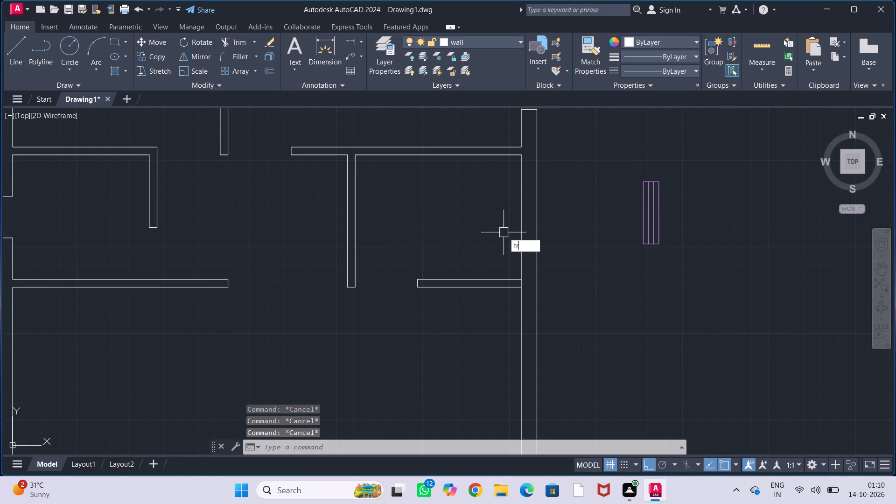
pyautogui.press('Return')
pyautogui.scroll(1, 534, 296)
pyautogui.scroll(2, 468, 275)
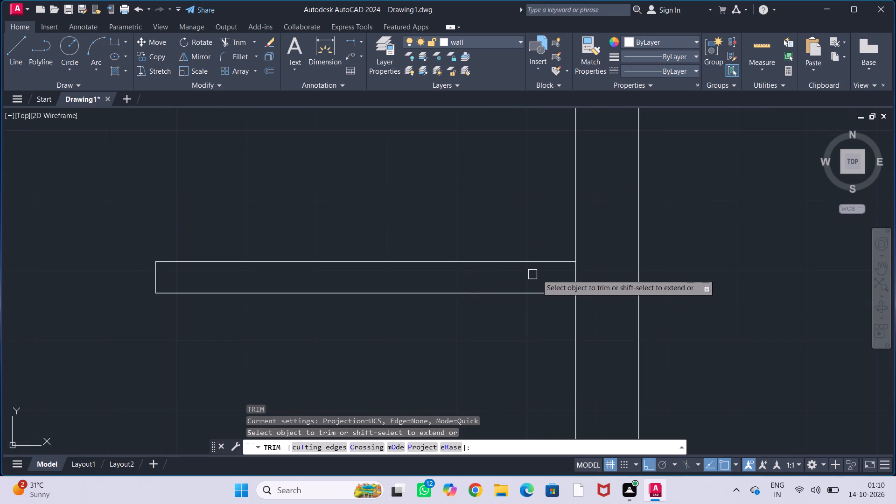
pyautogui.click(579, 282)
pyautogui.press('Escape')
pyautogui.press('Escape')
pyautogui.press('Escape')
pyautogui.press('Escape')
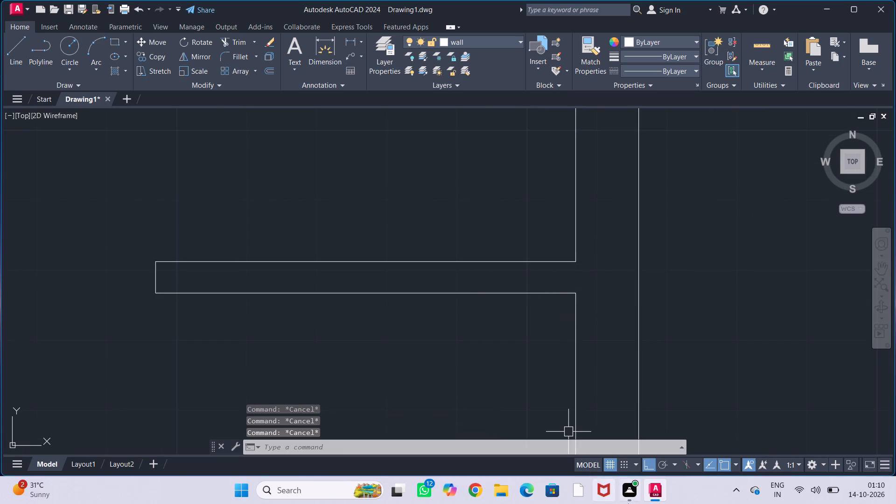
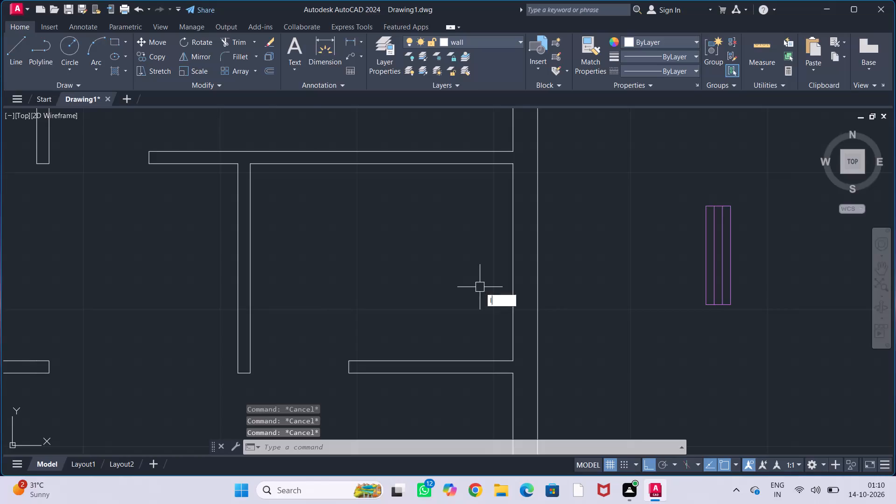
# Draw a short line across the east wall's thickness at the midpoint of the small east room's inner wall face.
pyautogui.click(512, 264)
pyautogui.click(534, 266)
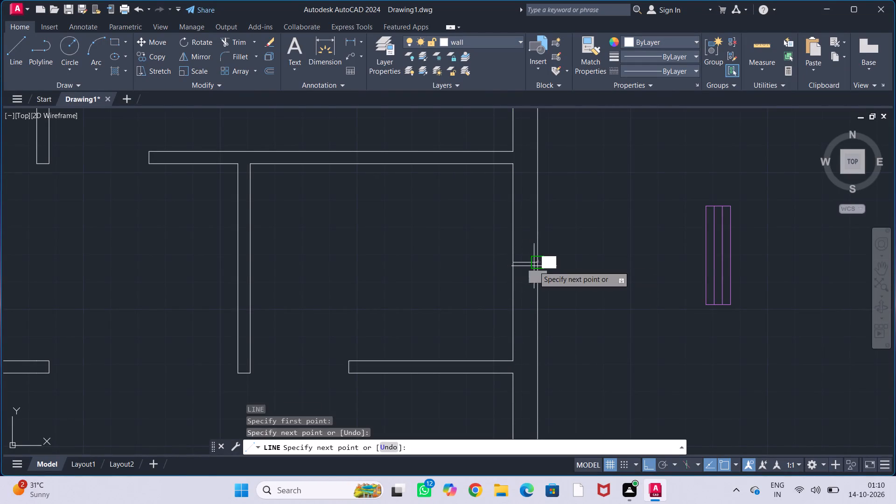
pyautogui.press('Escape')
pyautogui.press('Escape')
pyautogui.press('Escape')
pyautogui.press('Escape')
pyautogui.press('Escape')
# Offset the short line across the east wall by 1.5' to both sides.
pyautogui.write('off')
pyautogui.press('Return')
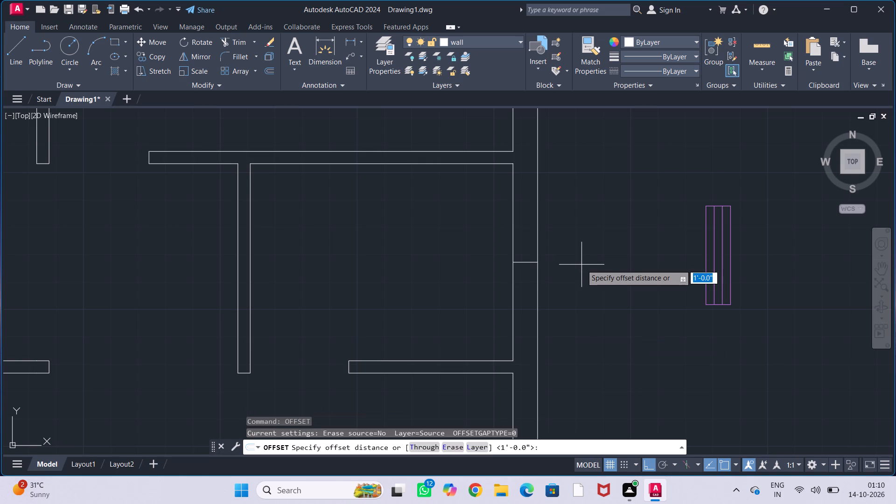
pyautogui.write('1.5')
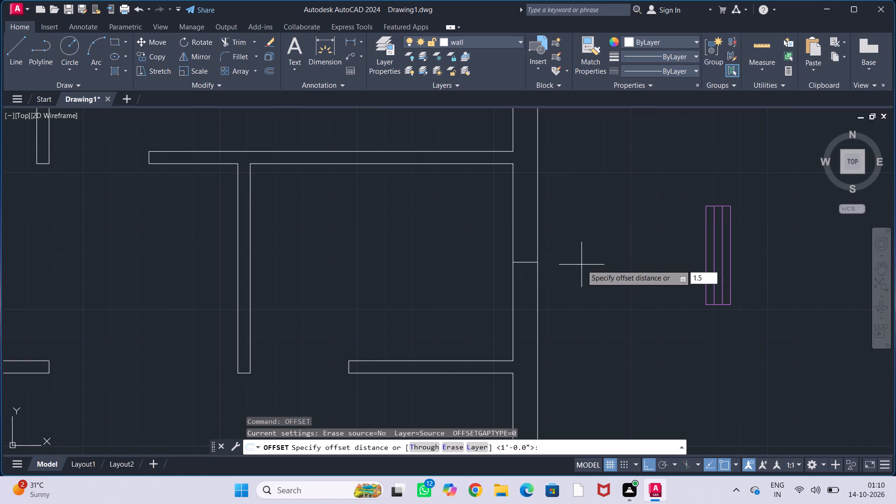
pyautogui.press("'")
pyautogui.press('Return')
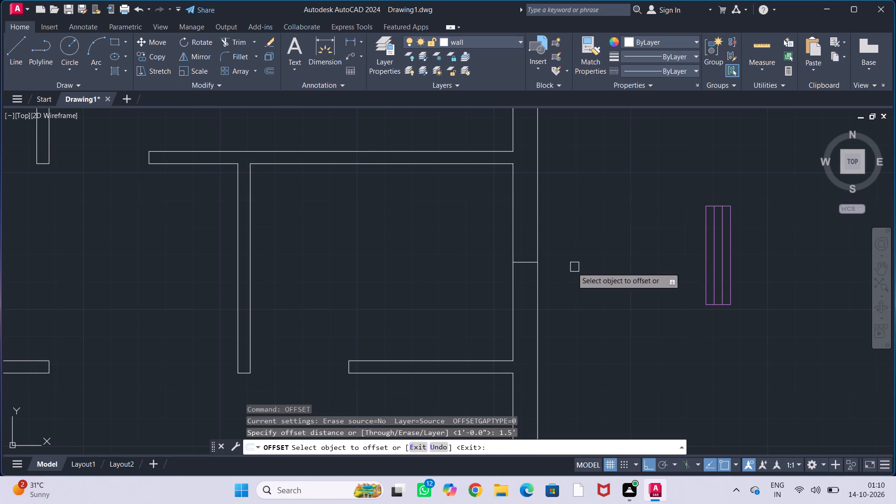
pyautogui.click(525, 262)
pyautogui.click(525, 245)
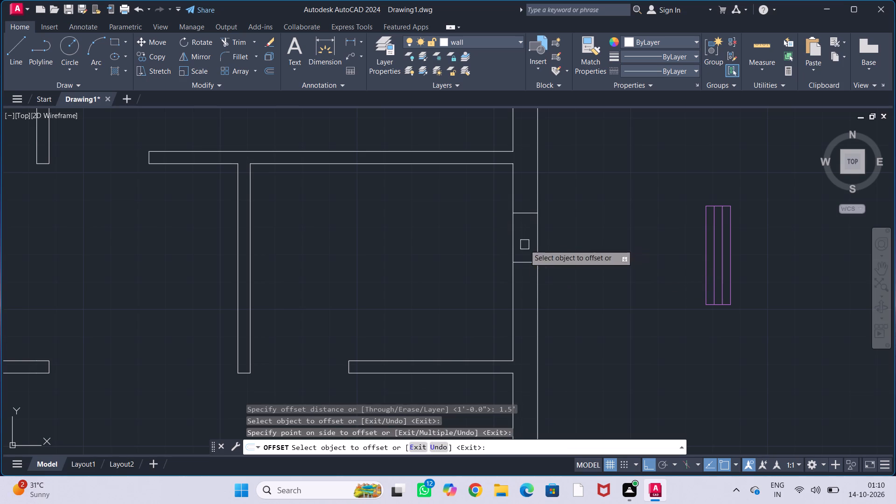
pyautogui.moveTo(525, 263); pyautogui.dragTo(525, 269)
pyautogui.click(529, 303)
pyautogui.press('Escape')
pyautogui.press('Escape')
pyautogui.press('Escape')
pyautogui.press('Escape')
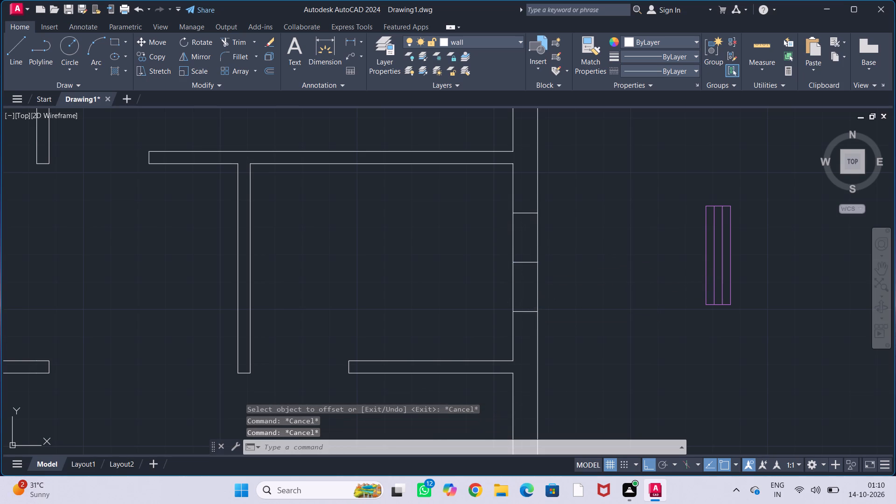
# Trim both east wall faces between the offset lines and remove the centre line to form the small room's window opening.
pyautogui.write('tr')
pyautogui.press('Return')
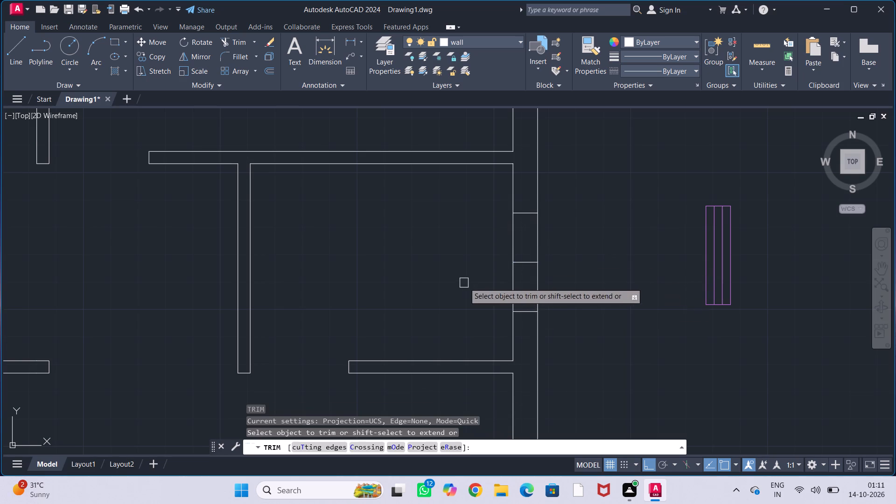
pyautogui.moveTo(465, 282); pyautogui.dragTo(687, 277)
pyautogui.moveTo(487, 247); pyautogui.dragTo(609, 238)
pyautogui.click(527, 265)
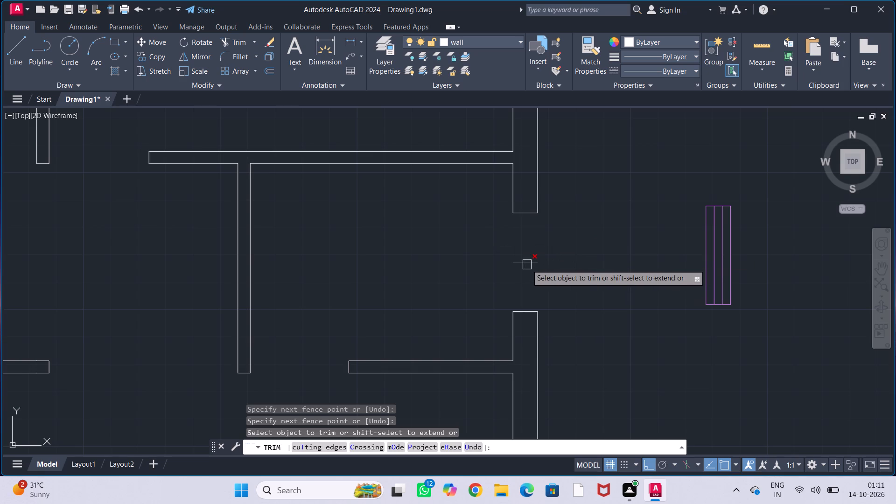
pyautogui.press('Escape')
pyautogui.press('Escape')
pyautogui.press('Escape')
pyautogui.press('Escape')
pyautogui.press('Escape')
# Move the loose vertical window symbol by its lower west corner into the small room's new east wall opening.
pyautogui.scroll(-2, 550, 255)
pyautogui.moveTo(557, 259); pyautogui.dragTo(528, 242, button='middle')
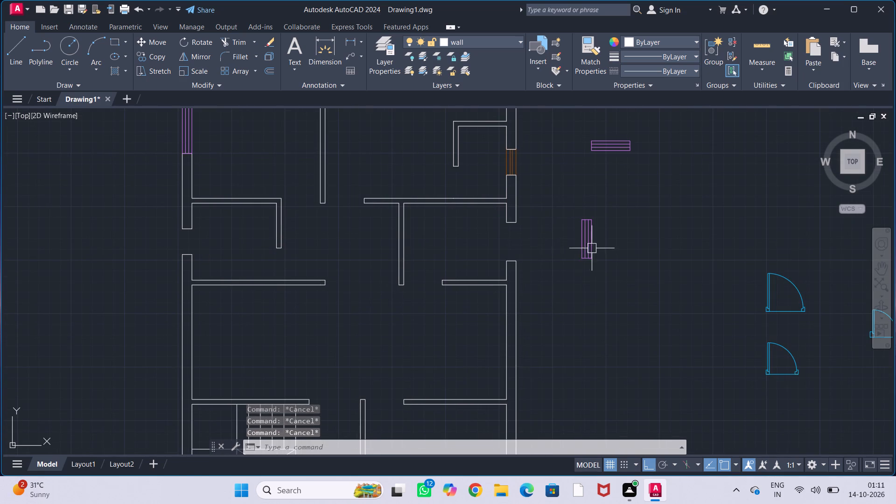
pyautogui.click(593, 248)
pyautogui.press('m')
pyautogui.press('Return')
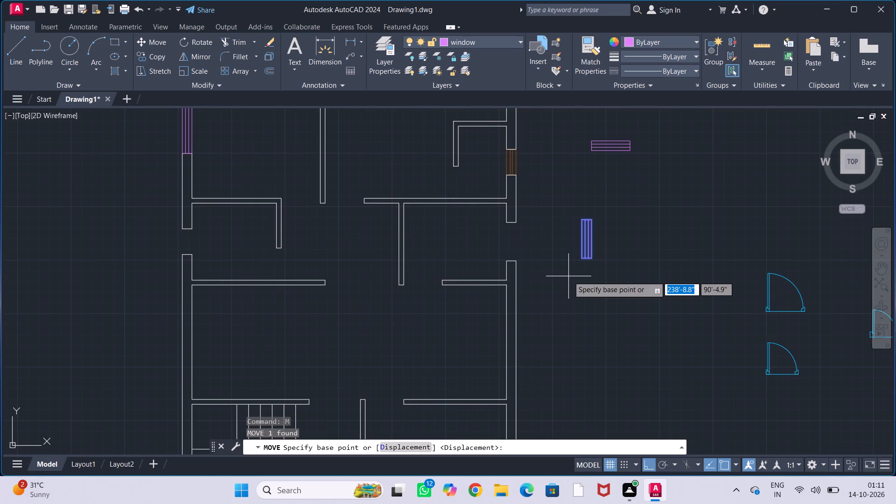
pyautogui.scroll(1, 581, 272)
pyautogui.click(579, 249)
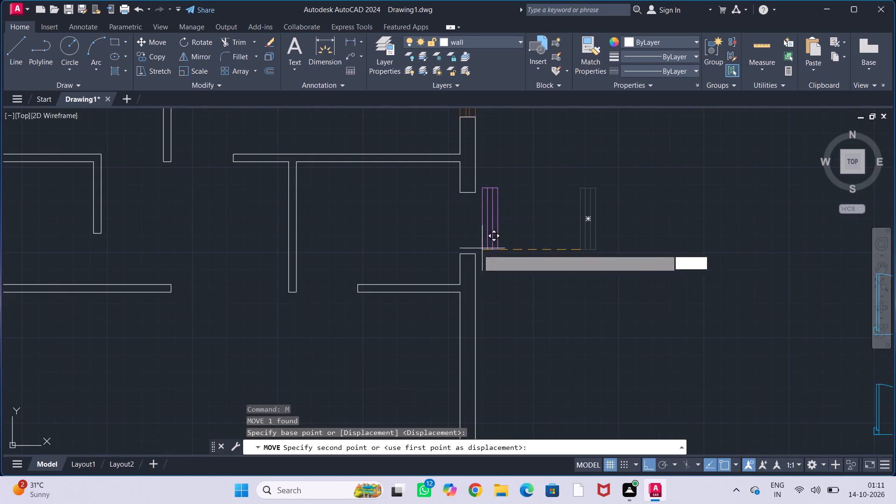
pyautogui.click(459, 253)
# Copy the orange symbol from the east wall into the empty west wall opening, aligning it with the opening's lower edge.
pyautogui.scroll(-2, 491, 252)
pyautogui.moveTo(501, 251); pyautogui.dragTo(551, 238, button='middle')
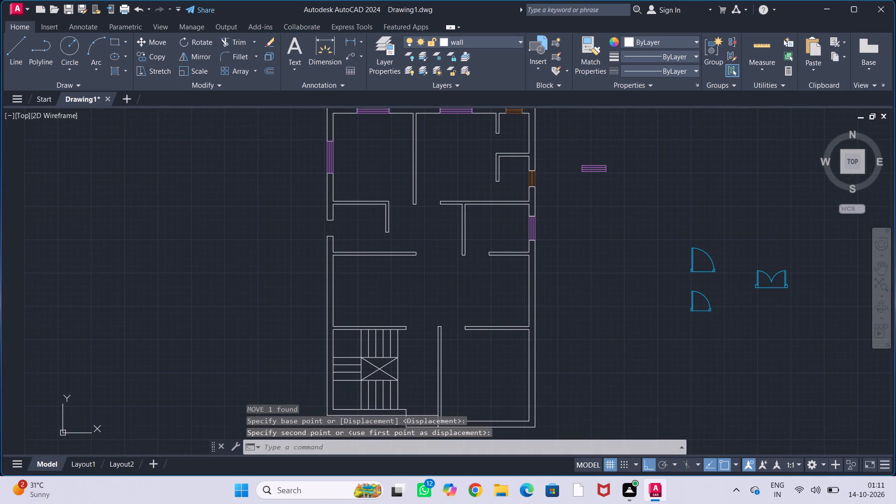
pyautogui.moveTo(562, 255); pyautogui.dragTo(549, 282, button='middle')
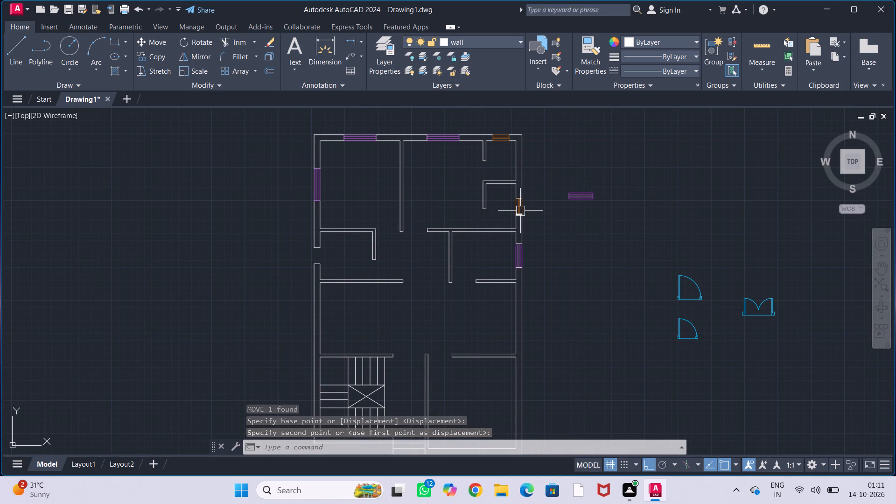
pyautogui.click(521, 206)
pyautogui.write('co')
pyautogui.press('Return')
pyautogui.scroll(2, 512, 221)
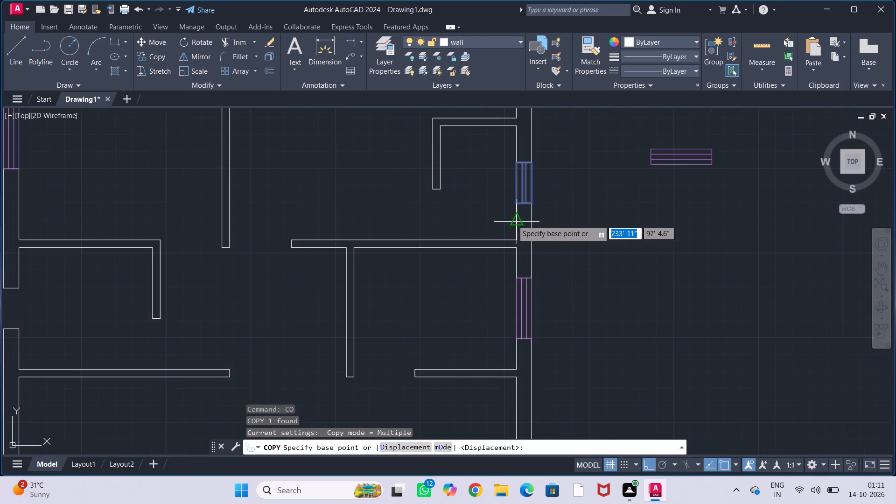
pyautogui.scroll(1, 512, 217)
pyautogui.click(515, 196)
pyautogui.scroll(-2, 367, 272)
pyautogui.moveTo(361, 293); pyautogui.dragTo(491, 228, button='middle')
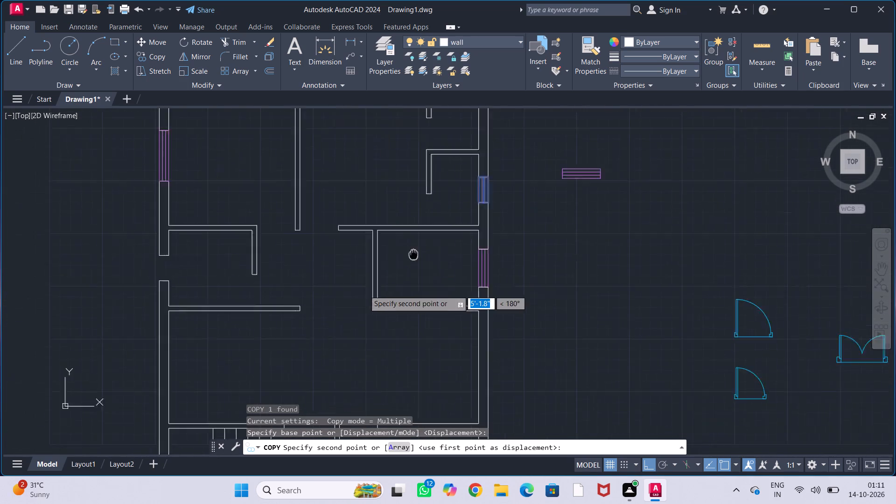
pyautogui.moveTo(491, 228); pyautogui.dragTo(498, 227, button='middle')
pyautogui.scroll(1, 248, 256)
pyautogui.click(239, 254)
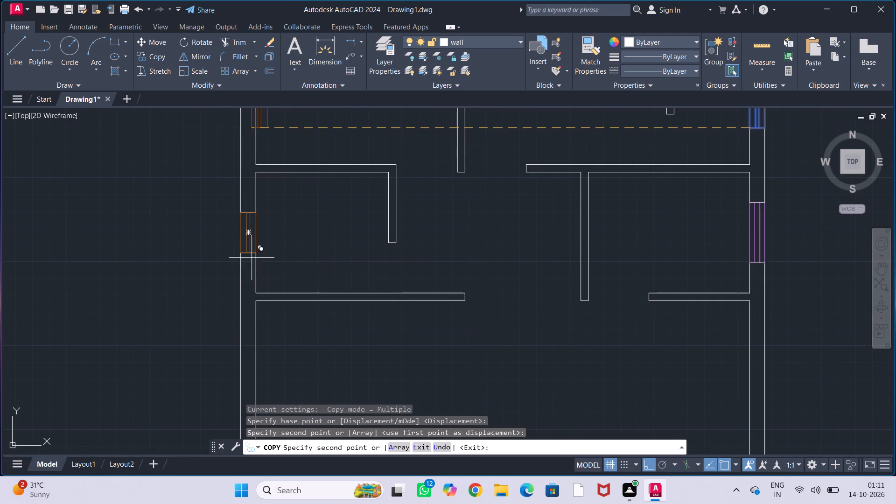
pyautogui.press('Escape')
pyautogui.press('Escape')
pyautogui.press('Escape')
pyautogui.press('Escape')
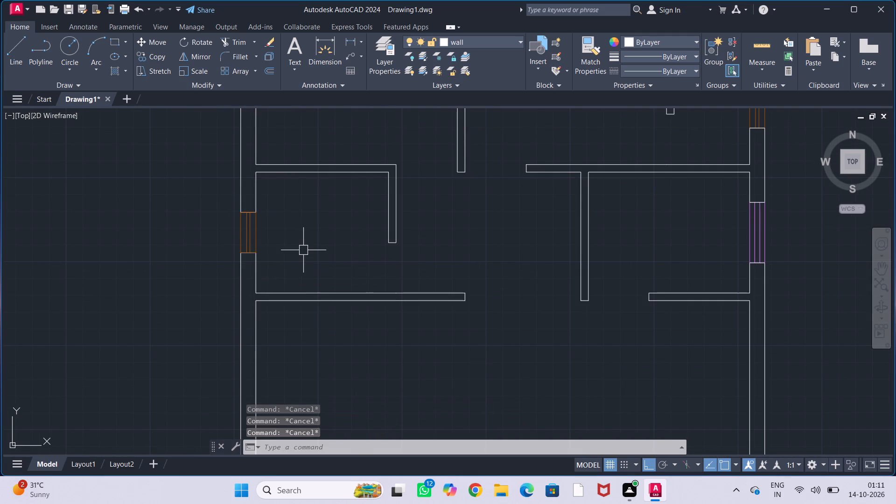
# Draw a short line across the east wall's thickness at the midpoint of the large room above the staircase.
pyautogui.scroll(-2, 303, 250)
pyautogui.moveTo(399, 274); pyautogui.dragTo(440, 234, button='middle')
pyautogui.moveTo(440, 251); pyautogui.dragTo(435, 243, button='middle')
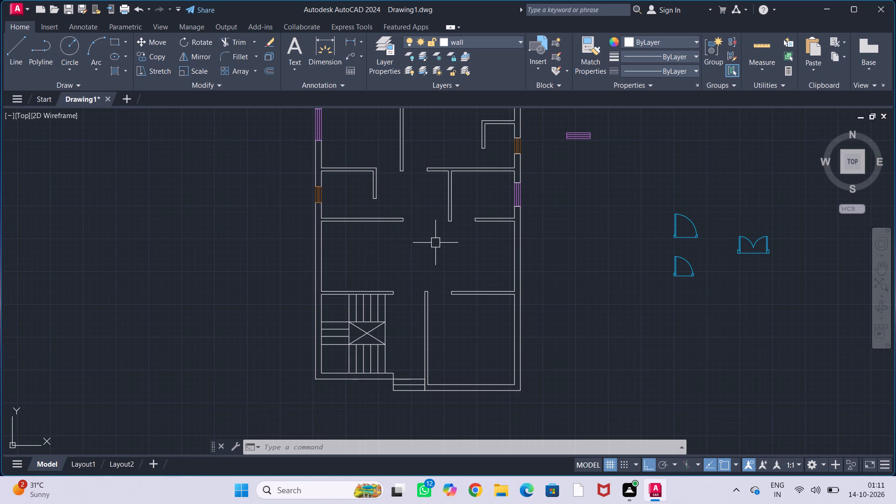
pyautogui.scroll(1, 423, 258)
pyautogui.moveTo(427, 263); pyautogui.dragTo(395, 235, button='middle')
pyautogui.press('l')
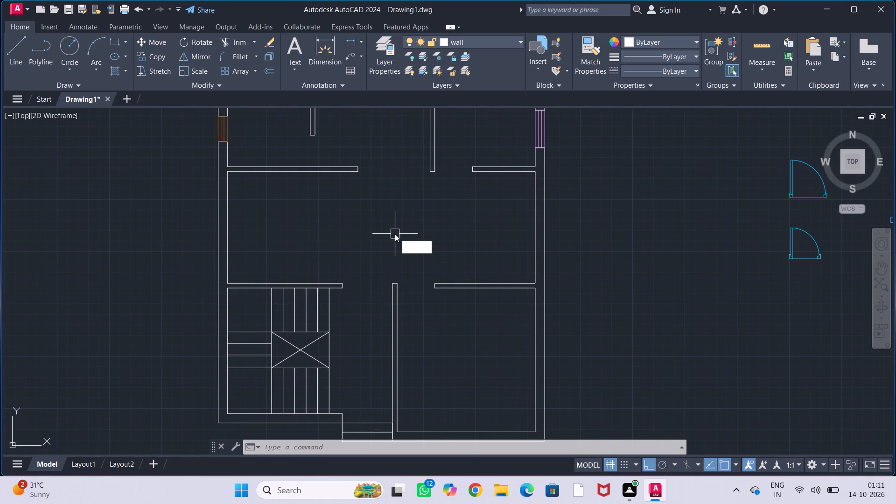
pyautogui.press('Return')
pyautogui.scroll(1, 547, 241)
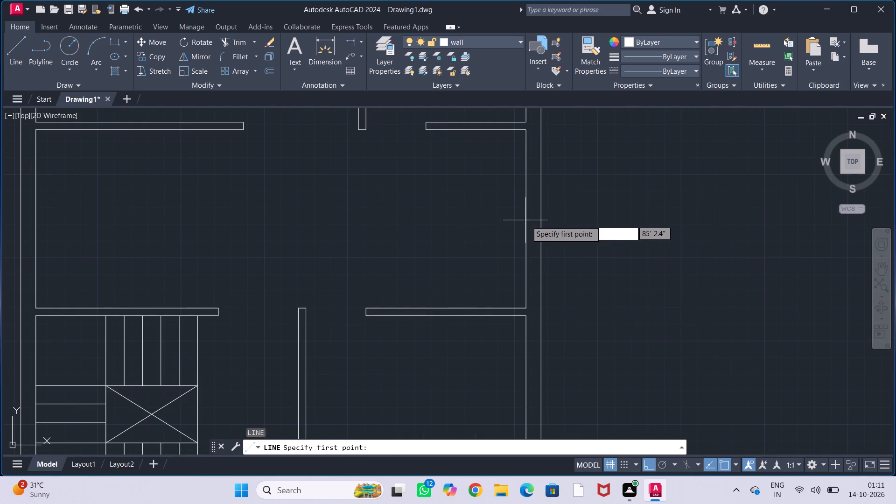
pyautogui.click(527, 221)
pyautogui.click(544, 224)
pyautogui.press('Escape')
pyautogui.press('Escape')
pyautogui.press('Escape')
pyautogui.press('Escape')
pyautogui.press('Escape')
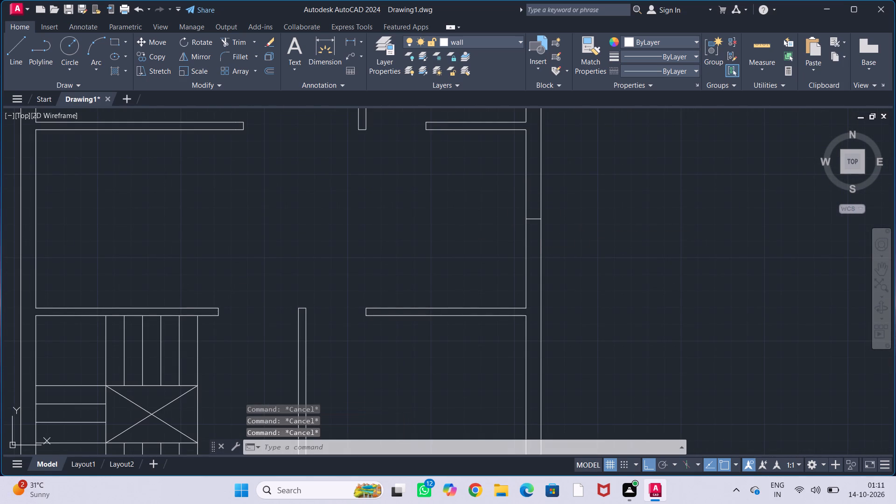
# Offset the large room's short wall line by 2' to both sides.
pyautogui.write('off')
pyautogui.press('Return')
pyautogui.write("2'")
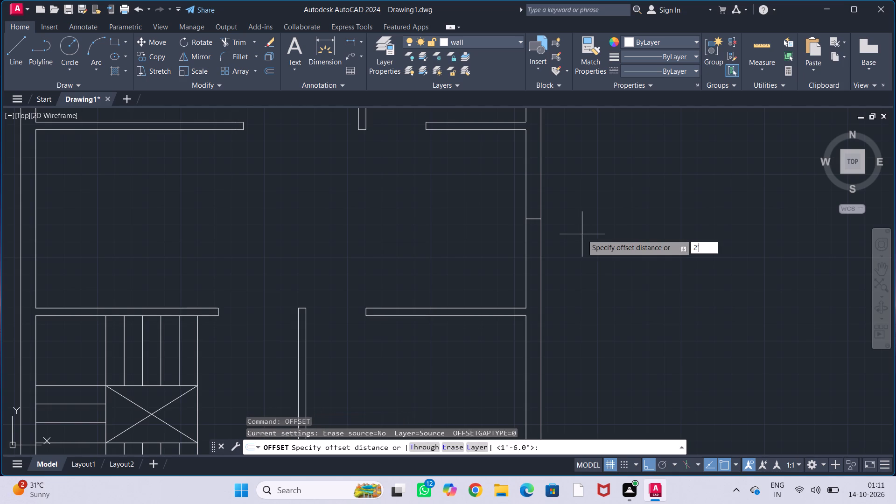
pyautogui.press('Return')
pyautogui.click(534, 218)
pyautogui.click(535, 179)
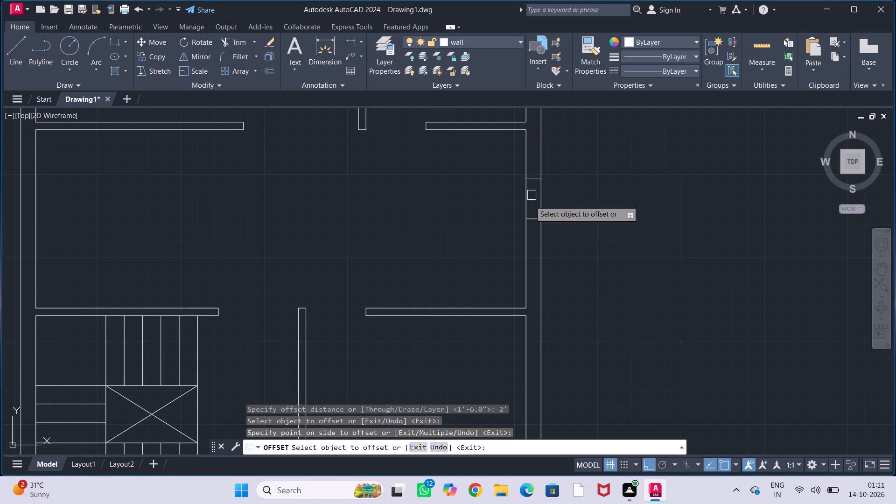
pyautogui.click(529, 219)
pyautogui.click(528, 254)
pyautogui.press('Escape')
pyautogui.press('Escape')
pyautogui.press('Escape')
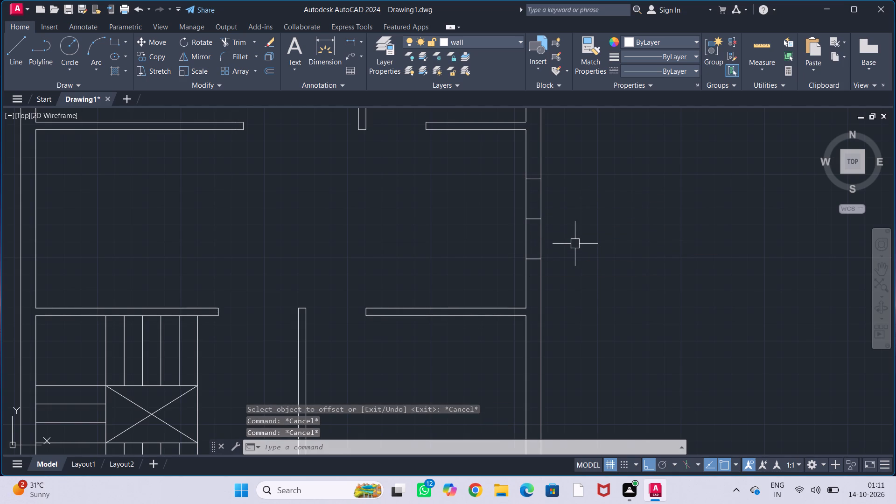
# Trim both east wall faces between the offset lines and remove the centre line to open the large room's wall.
pyautogui.write('tr')
pyautogui.press('Return')
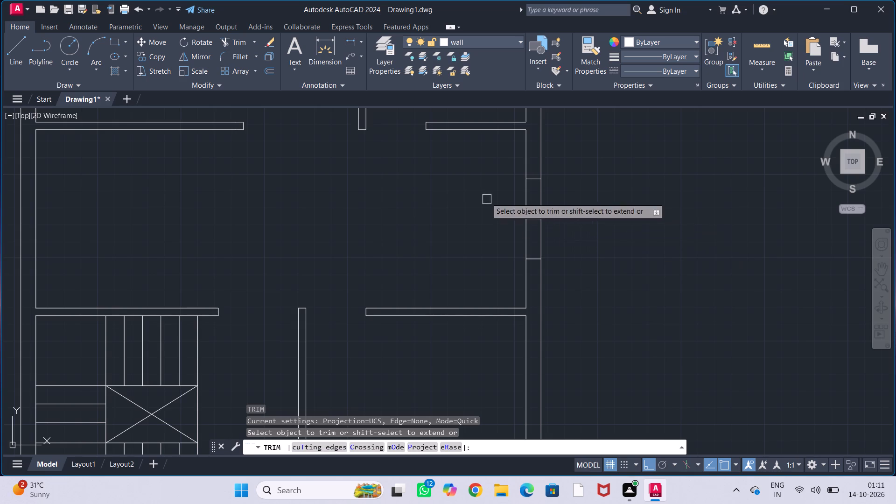
pyautogui.moveTo(486, 197); pyautogui.dragTo(597, 212)
pyautogui.moveTo(486, 240); pyautogui.dragTo(601, 245)
pyautogui.moveTo(529, 218); pyautogui.dragTo(537, 219)
pyautogui.press('Escape')
pyautogui.press('Escape')
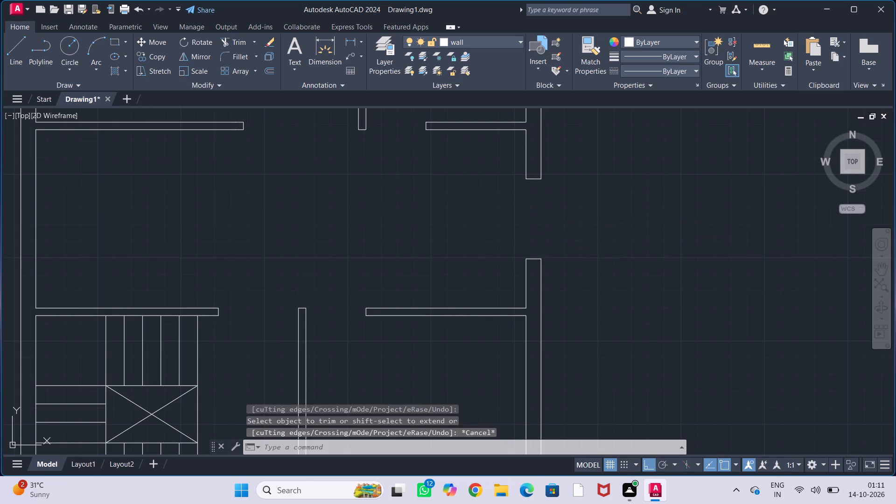
pyautogui.press('Escape')
pyautogui.press('Escape')
# Draw a horizontal guide line from the upper edge of the large room's east opening to beyond the west wall.
pyautogui.press('l')
pyautogui.press('Return')
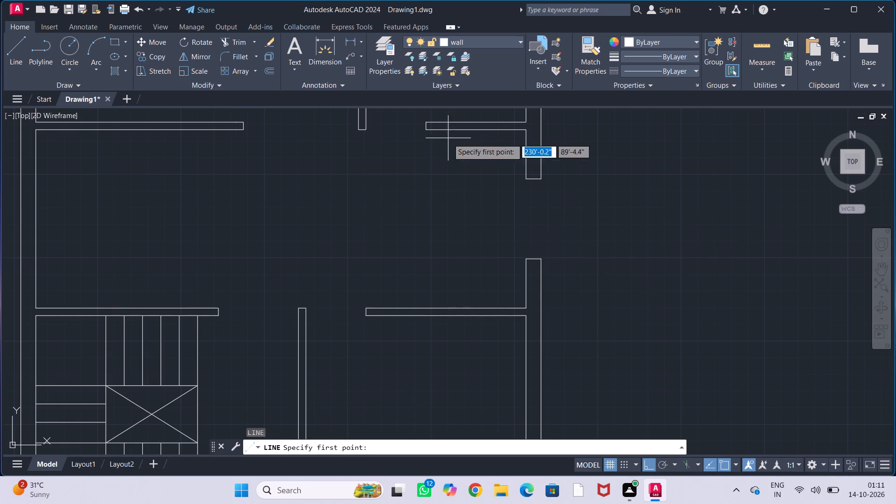
pyautogui.click(527, 179)
pyautogui.moveTo(182, 173); pyautogui.dragTo(369, 184, button='middle')
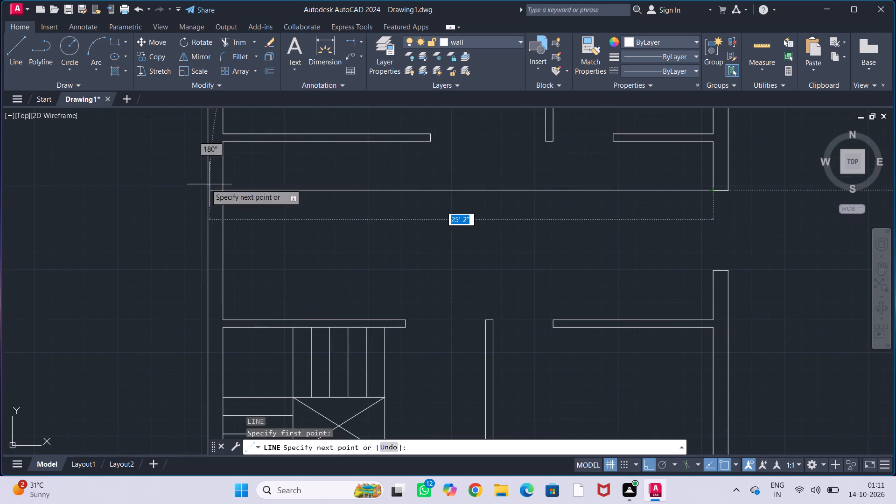
pyautogui.click(148, 184)
pyautogui.press('Escape')
pyautogui.press('Escape')
pyautogui.press('Escape')
pyautogui.press('Escape')
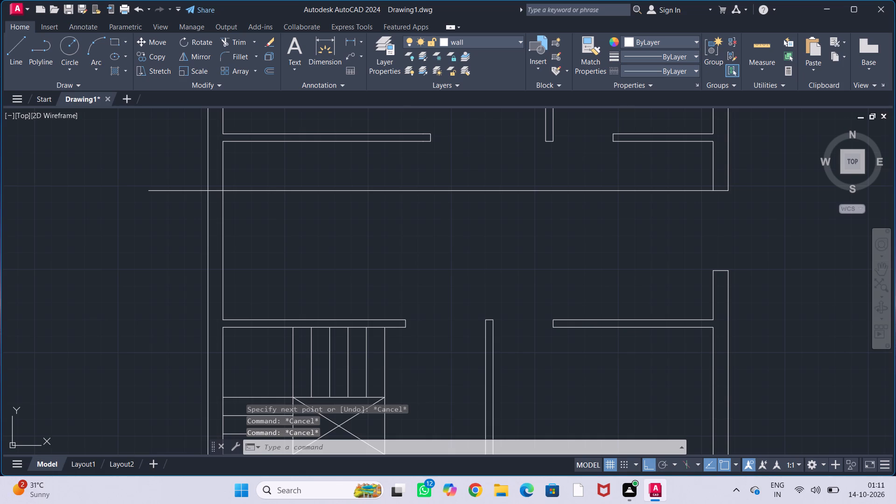
# Draw a second horizontal guide line from the lower edge of the east opening to beyond the west wall.
pyautogui.press('l')
pyautogui.press('Return')
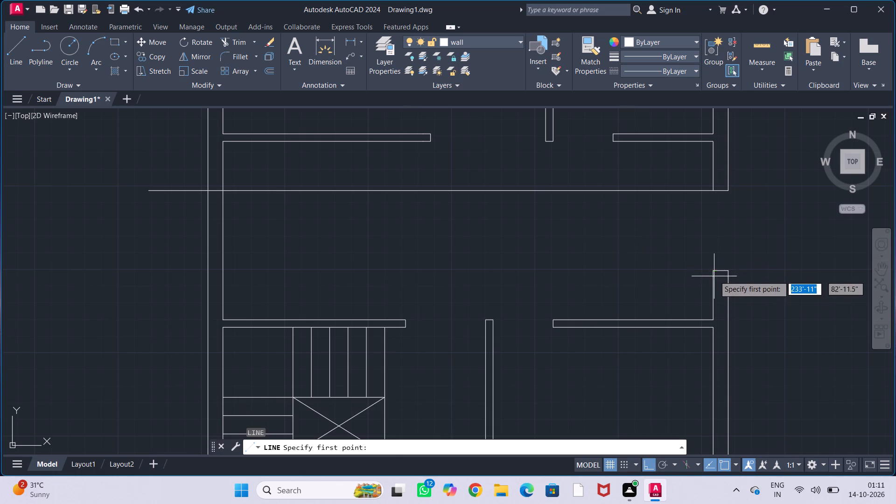
pyautogui.click(714, 275)
pyautogui.click(152, 288)
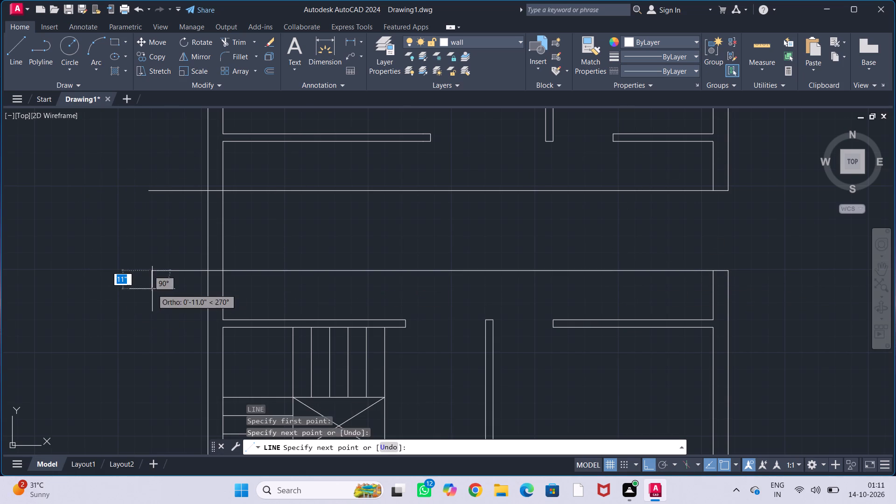
pyautogui.press('Escape')
pyautogui.press('Escape')
pyautogui.press('Escape')
pyautogui.press('Escape')
# Trim the west wall between the two guide lines and remove the excess guide lines to form a matching opening.
pyautogui.write('tr')
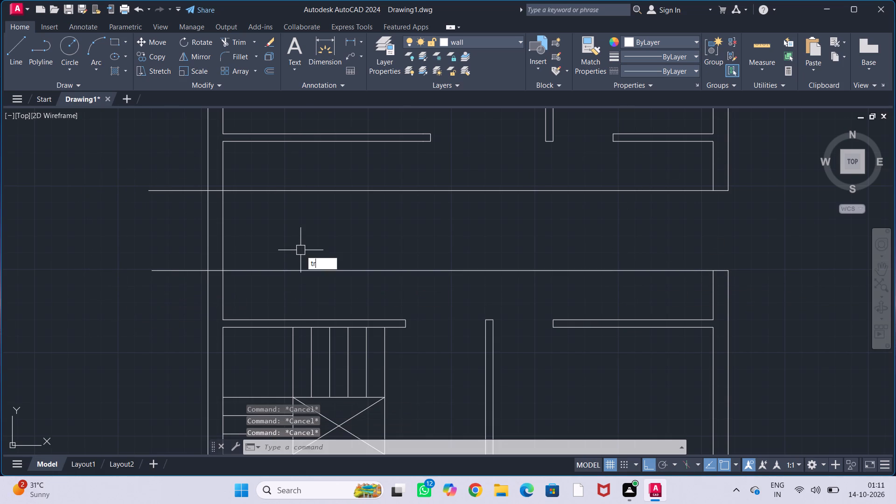
pyautogui.press('Return')
pyautogui.moveTo(155, 236); pyautogui.dragTo(290, 240)
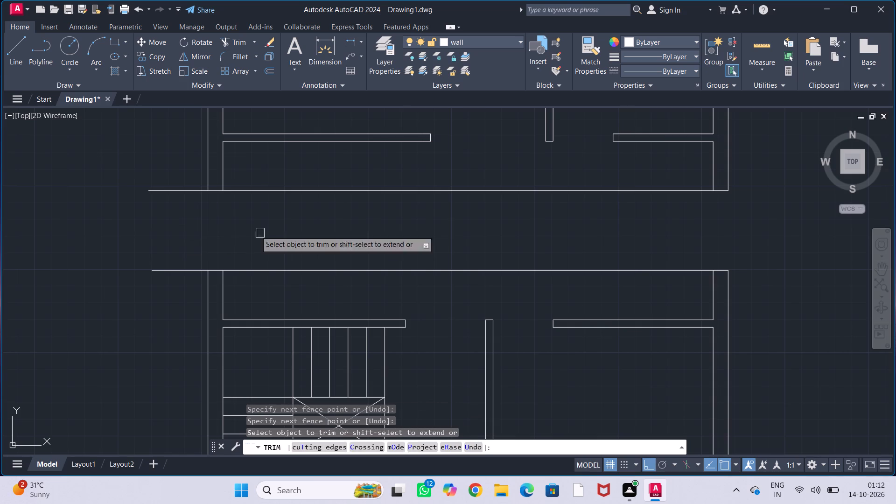
pyautogui.moveTo(165, 161); pyautogui.dragTo(175, 292)
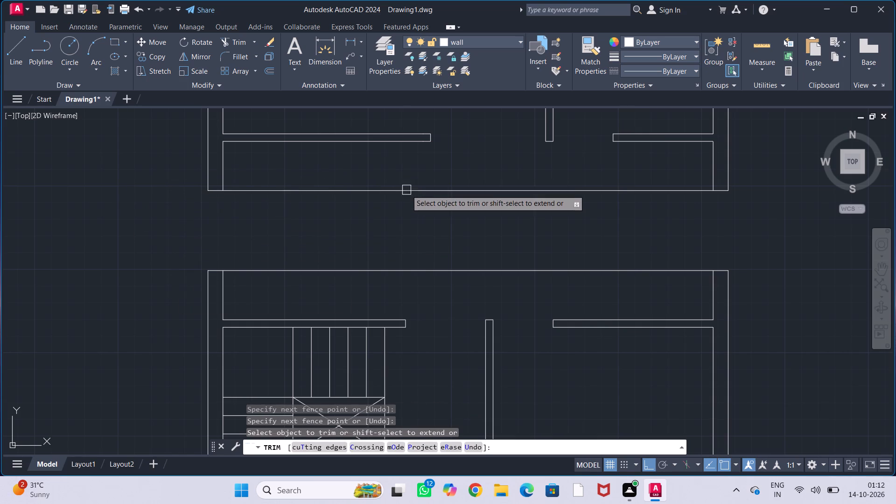
pyautogui.click(406, 190)
pyautogui.click(434, 267)
pyautogui.press('Escape')
pyautogui.press('Escape')
pyautogui.press('Escape')
pyautogui.press('Escape')
pyautogui.scroll(-2, 447, 225)
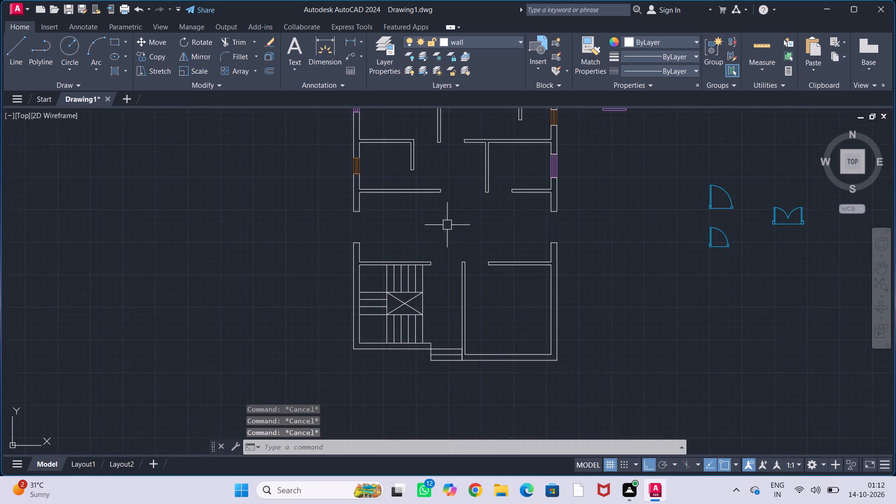
# Copy the window symbol from the northwest room's west wall into the large room's west and east wall openings.
pyautogui.moveTo(467, 221); pyautogui.dragTo(417, 275, button='middle')
pyautogui.click(301, 148)
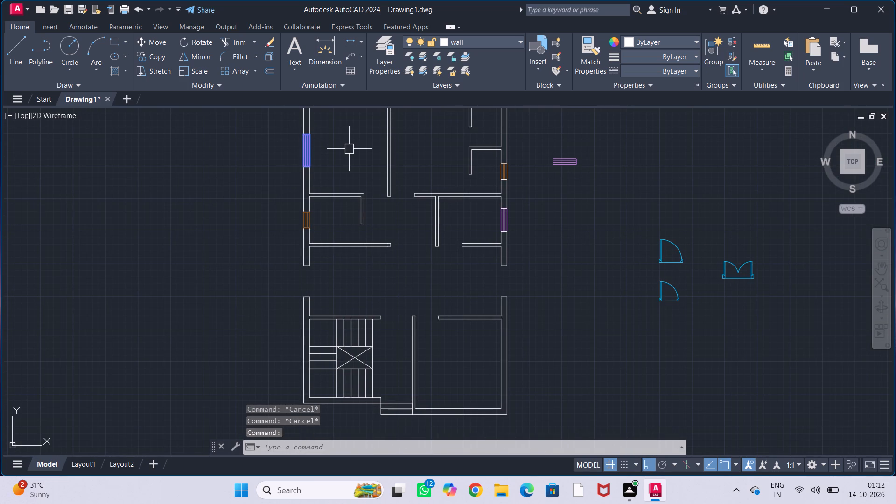
pyautogui.write('co')
pyautogui.press('Return')
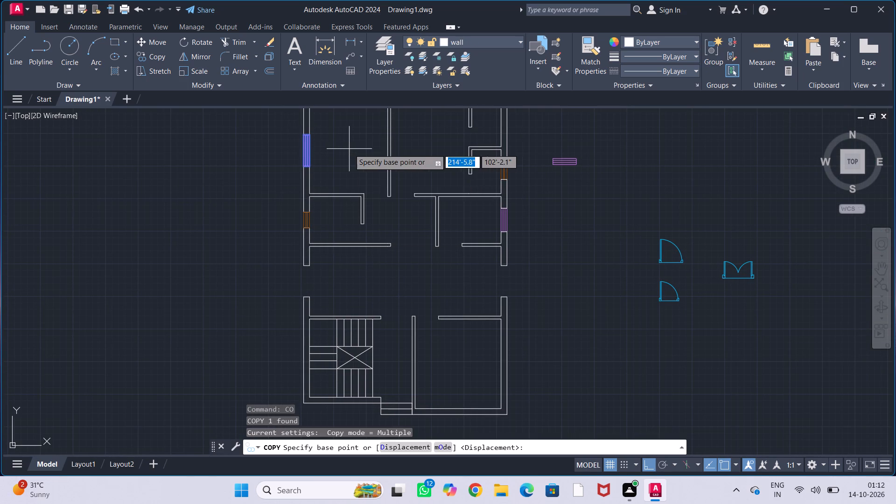
pyautogui.scroll(3, 308, 163)
pyautogui.click(293, 154)
pyautogui.scroll(-2, 306, 193)
pyautogui.moveTo(307, 264); pyautogui.dragTo(306, 154, button='middle')
pyautogui.moveTo(320, 230); pyautogui.dragTo(322, 174, button='middle')
pyautogui.scroll(2, 304, 200)
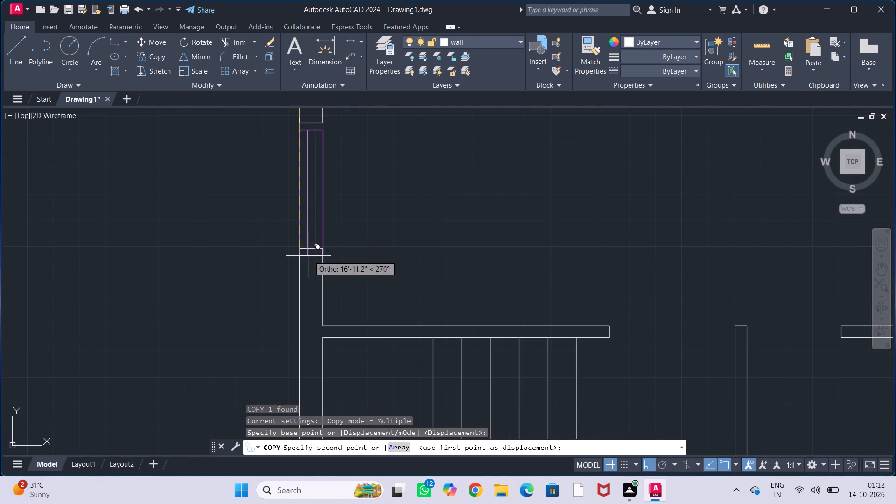
pyautogui.click(303, 247)
pyautogui.scroll(-2, 389, 238)
pyautogui.moveTo(415, 244); pyautogui.dragTo(316, 194, button='middle')
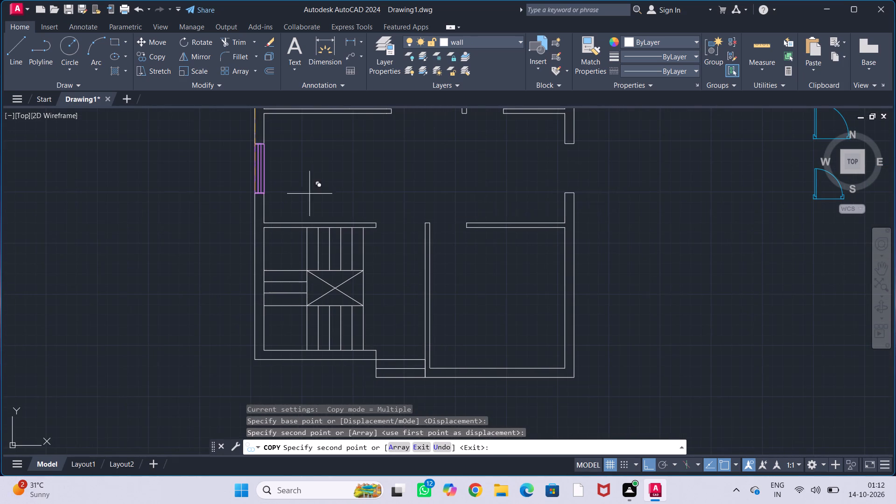
pyautogui.click(561, 191)
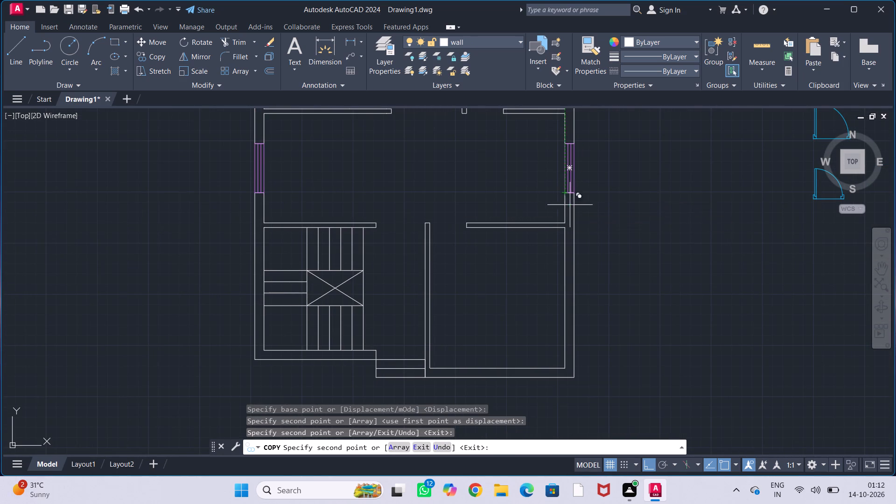
# Place further copies of the same window on the west wall beside the staircase and the southeast room's east wall.
pyautogui.scroll(-2, 594, 201)
pyautogui.moveTo(615, 194); pyautogui.dragTo(532, 250, button='middle')
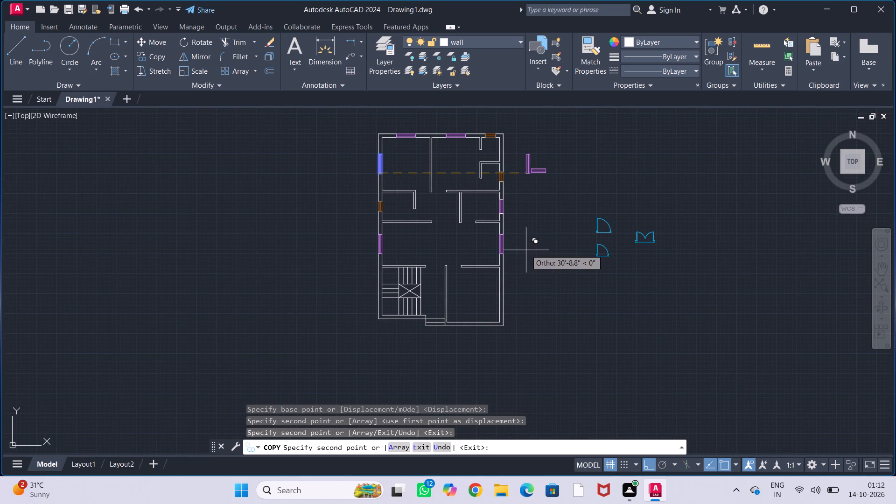
pyautogui.moveTo(526, 250); pyautogui.dragTo(532, 203, button='middle')
pyautogui.scroll(4, 391, 253)
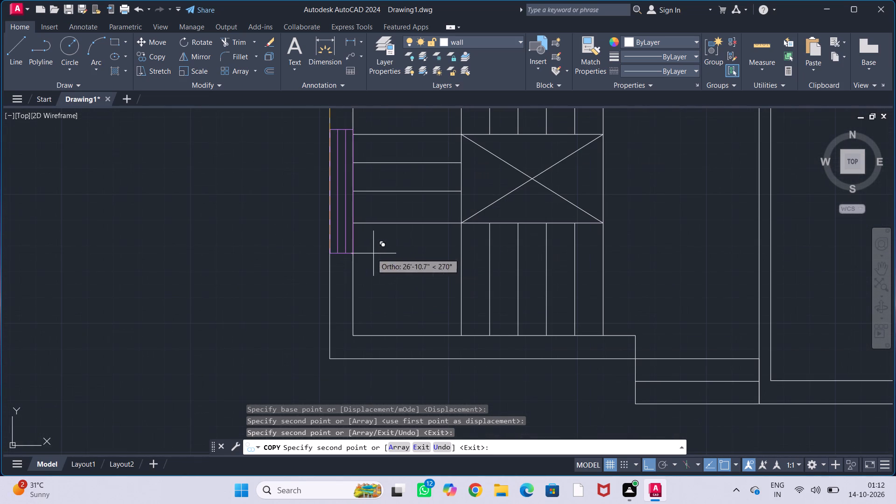
pyautogui.click(332, 242)
pyautogui.scroll(-3, 339, 243)
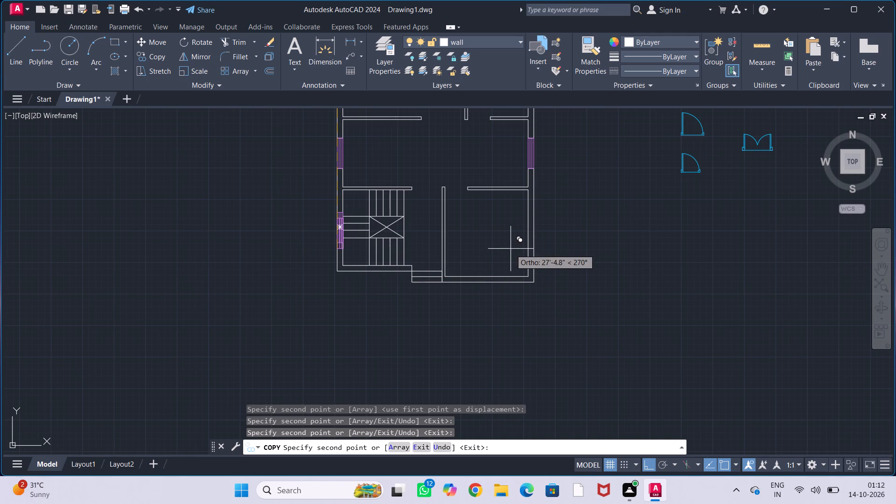
pyautogui.moveTo(510, 248); pyautogui.dragTo(396, 242, button='middle')
pyautogui.scroll(2, 416, 246)
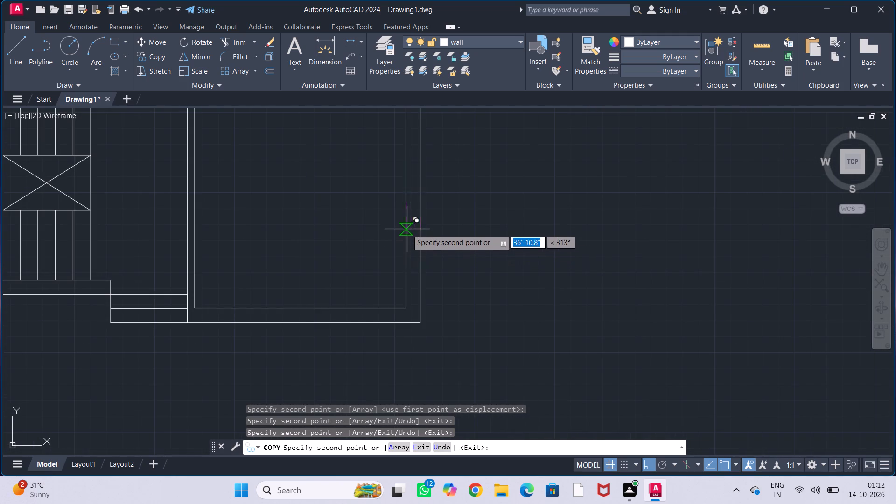
pyautogui.click(407, 227)
pyautogui.scroll(-2, 434, 233)
pyautogui.moveTo(451, 234); pyautogui.dragTo(468, 250, button='middle')
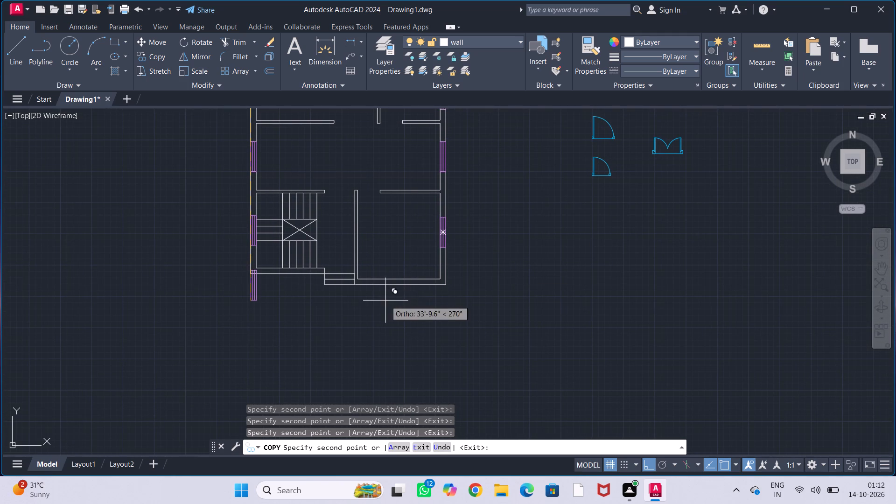
pyautogui.press('Escape')
pyautogui.press('Escape')
pyautogui.press('Escape')
pyautogui.press('Escape')
# Copy the north wall's window nearest the ventilator onto the southeast room's south wall, near its middle.
pyautogui.moveTo(391, 239); pyautogui.dragTo(399, 360, button='middle')
pyautogui.scroll(-1, 359, 259)
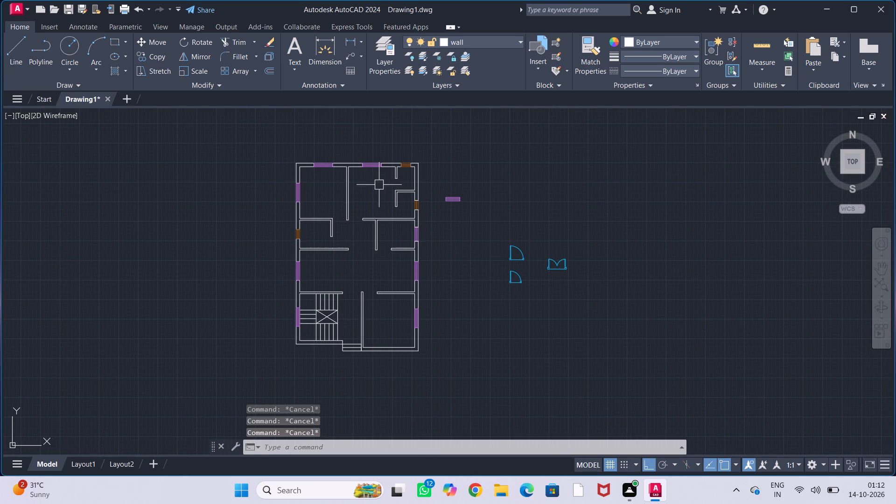
pyautogui.click(375, 162)
pyautogui.write('co')
pyautogui.press('Return')
pyautogui.scroll(1, 362, 167)
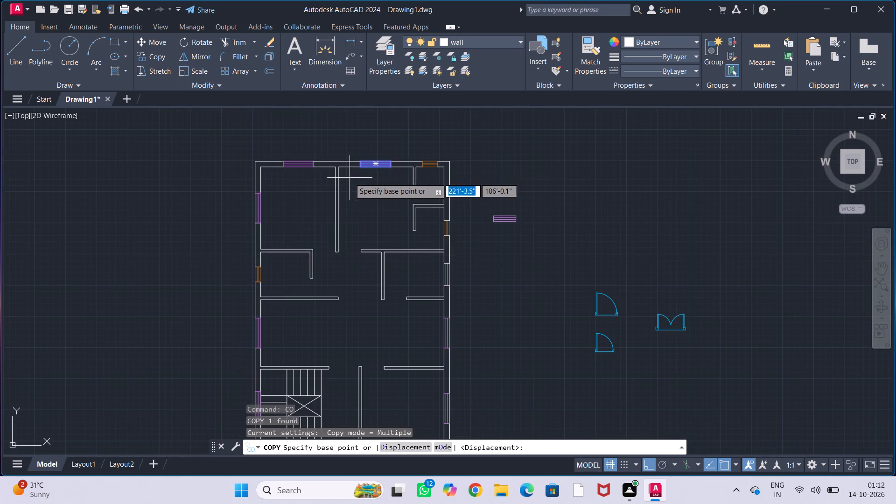
pyautogui.click(358, 168)
pyautogui.scroll(-2, 364, 222)
pyautogui.moveTo(369, 295); pyautogui.dragTo(363, 218, button='middle')
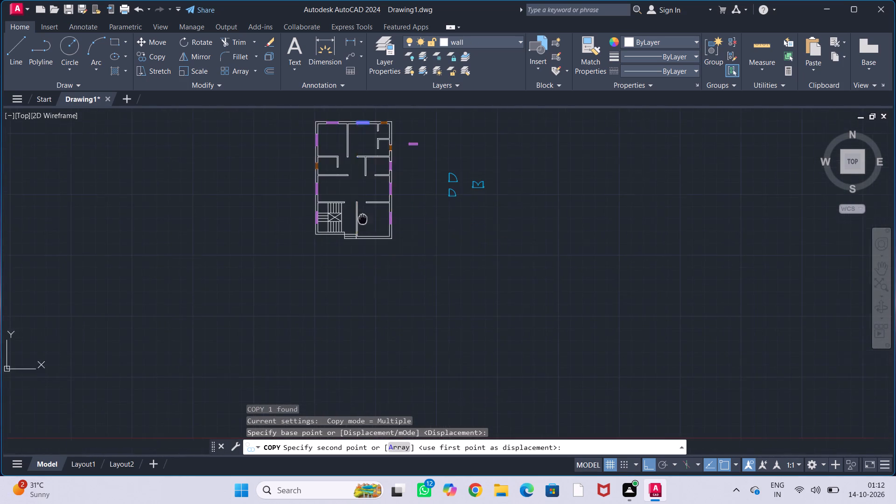
pyautogui.scroll(3, 386, 255)
pyautogui.scroll(2, 354, 225)
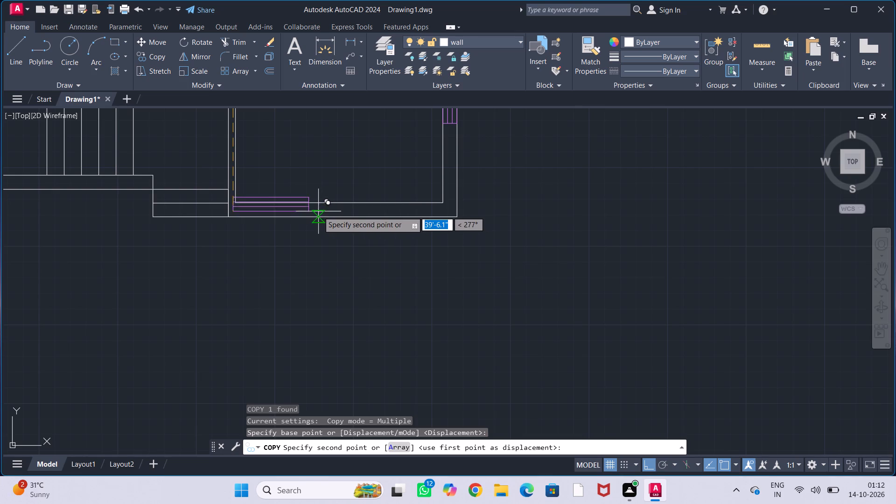
pyautogui.click(318, 211)
pyautogui.press('Escape')
pyautogui.press('Escape')
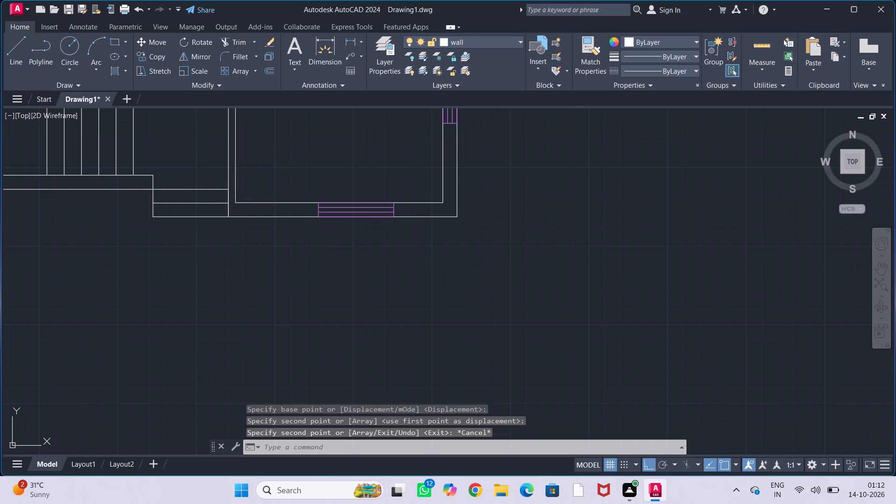
pyautogui.press('Escape')
pyautogui.press('Escape')
pyautogui.press('Escape')
pyautogui.scroll(-2, 345, 247)
pyautogui.moveTo(345, 246); pyautogui.dragTo(396, 323, button='middle')
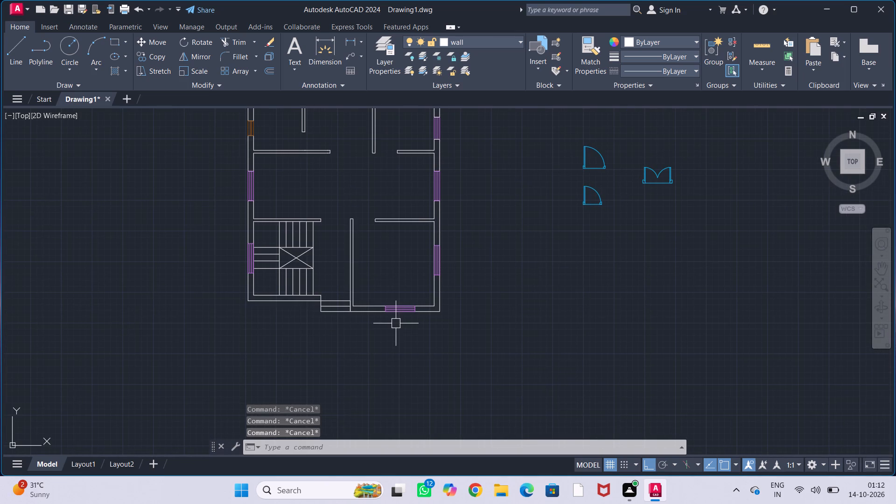
# Delete the spare window symbol lying outside the plan beyond the east wall.
pyautogui.moveTo(398, 273); pyautogui.dragTo(442, 369, button='middle')
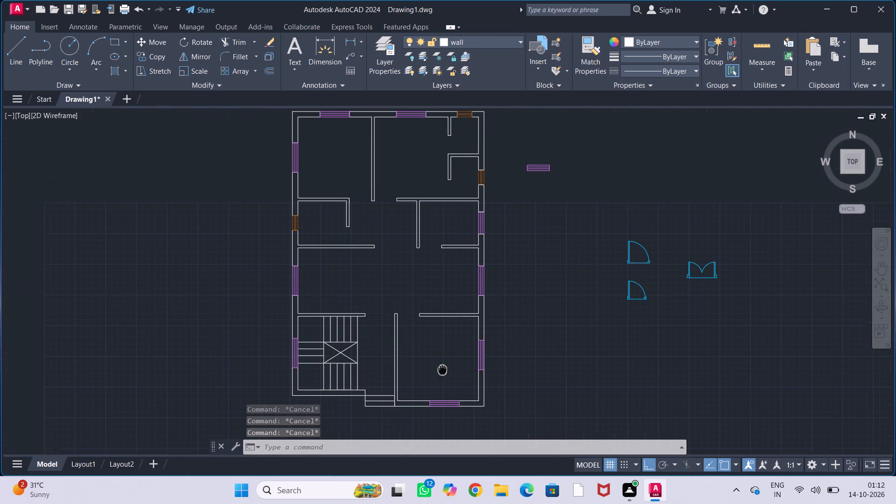
pyautogui.moveTo(525, 282); pyautogui.dragTo(562, 329, button='middle')
pyautogui.moveTo(582, 260); pyautogui.dragTo(563, 256, button='middle')
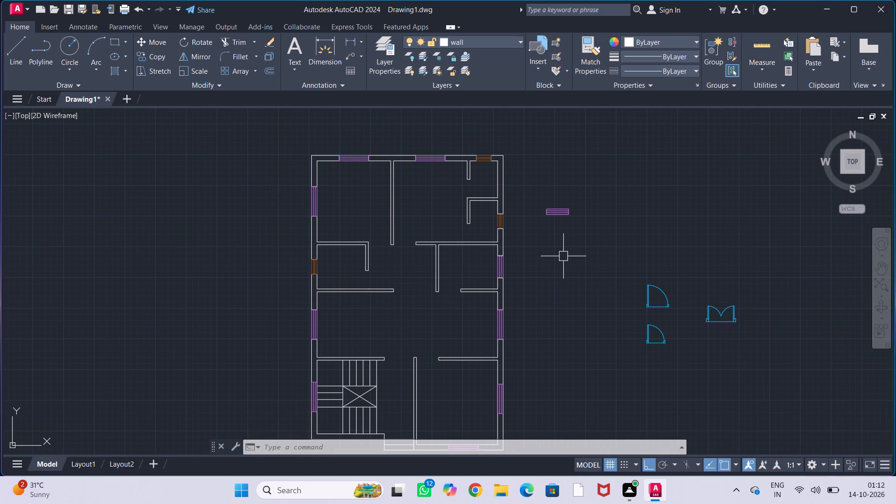
pyautogui.moveTo(563, 256); pyautogui.dragTo(568, 273, button='middle')
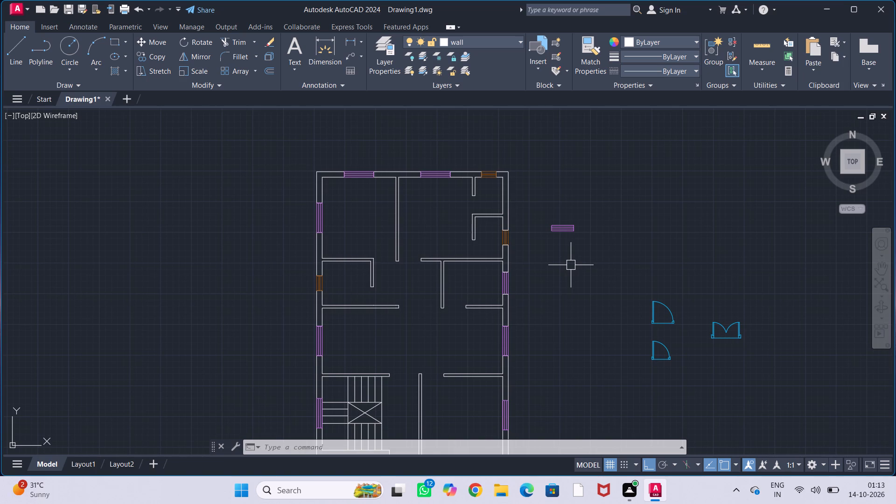
pyautogui.click(561, 232)
pyautogui.press('Escape')
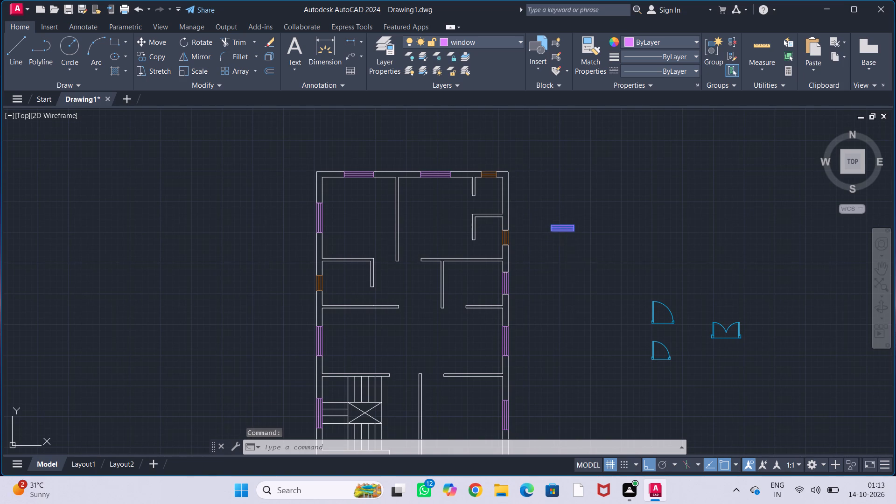
pyautogui.scroll(-2, 577, 229)
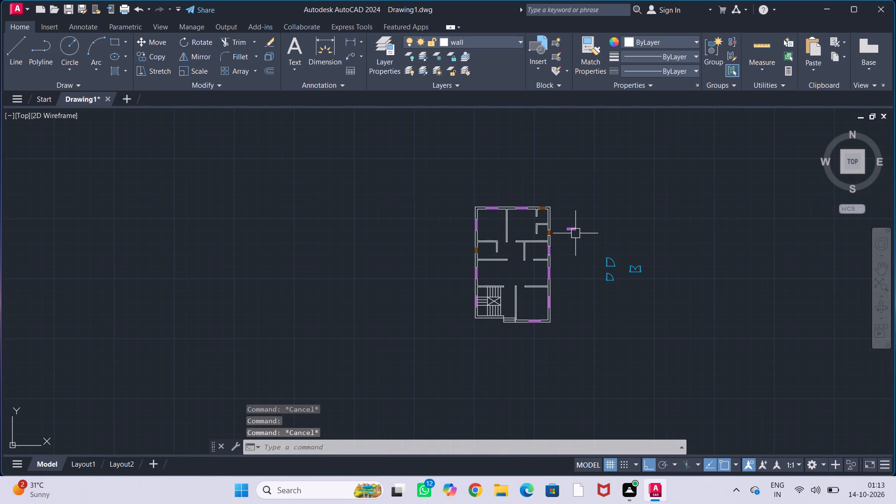
pyautogui.click(575, 233)
pyautogui.press('Delete')
# Move the double door symbol into the entrance opening at the entry steps, between the staircase area and the southeast room.
pyautogui.scroll(-2, 575, 244)
pyautogui.moveTo(579, 251); pyautogui.dragTo(523, 244, button='middle')
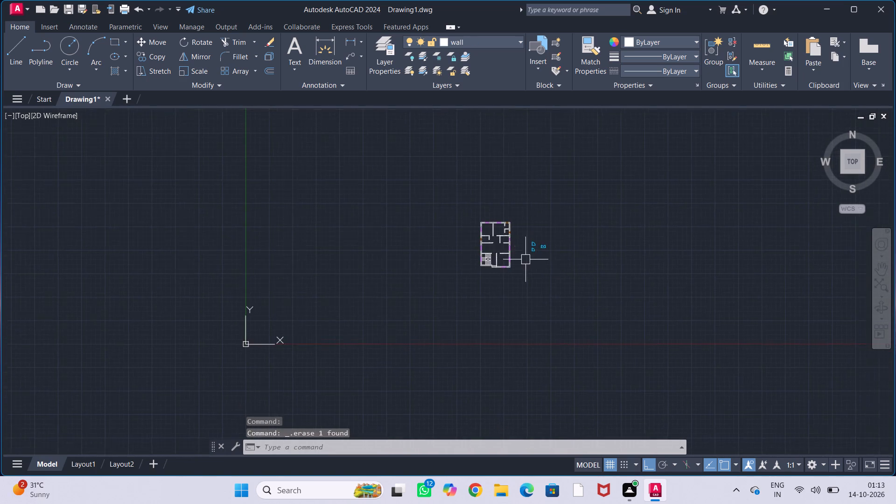
pyautogui.scroll(5, 527, 258)
pyautogui.click(664, 166)
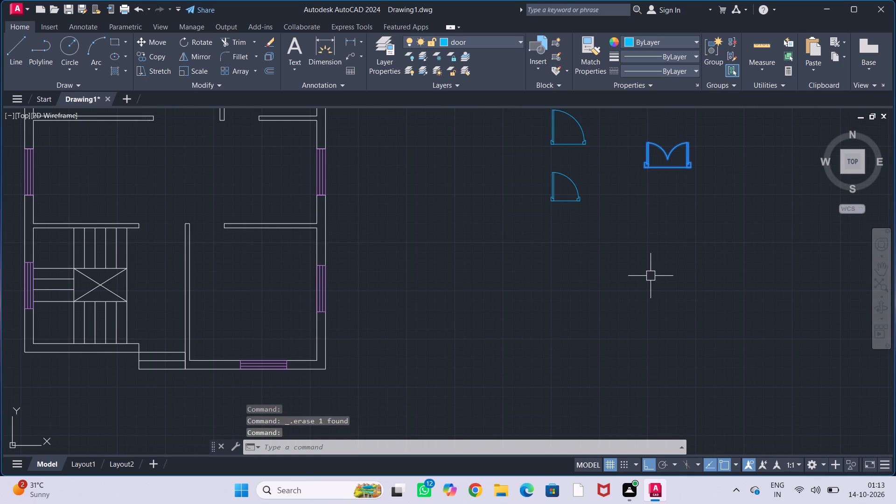
pyautogui.press('m')
pyautogui.press('Return')
pyautogui.moveTo(656, 236); pyautogui.dragTo(664, 293, button='middle')
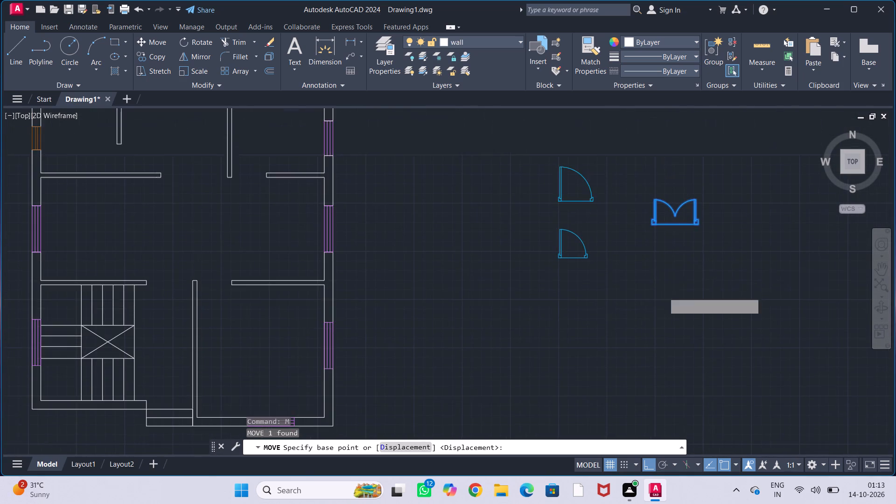
pyautogui.scroll(3, 664, 228)
pyautogui.click(614, 221)
pyautogui.scroll(-3, 610, 244)
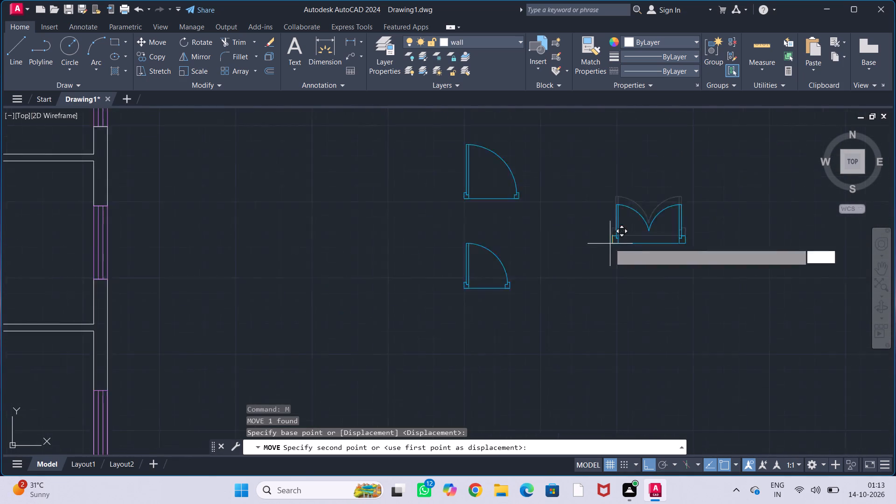
pyautogui.moveTo(588, 288); pyautogui.dragTo(721, 229, button='middle')
pyautogui.scroll(2, 217, 345)
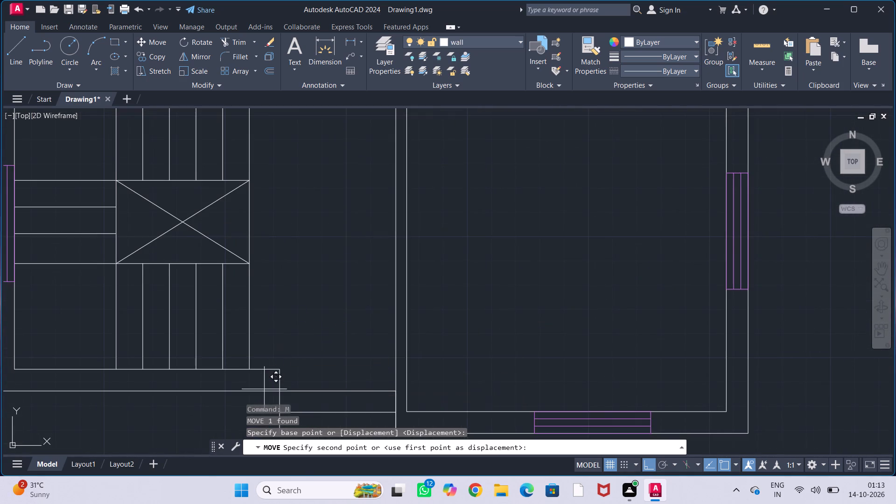
pyautogui.moveTo(266, 386); pyautogui.dragTo(267, 310, button='middle')
pyautogui.scroll(3, 299, 303)
pyautogui.click(217, 357)
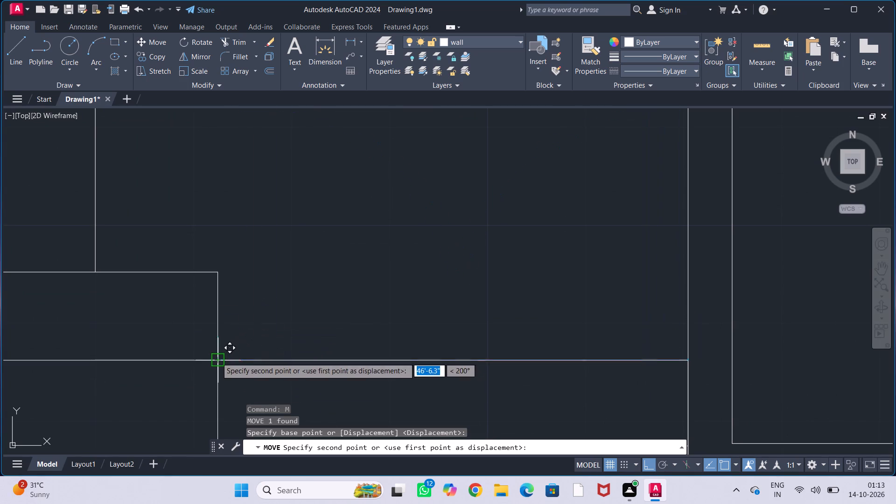
pyautogui.scroll(-3, 246, 350)
pyautogui.scroll(-1, 309, 330)
pyautogui.moveTo(378, 339); pyautogui.dragTo(405, 361, button='middle')
pyautogui.press('Escape')
pyautogui.press('Escape')
pyautogui.press('Escape')
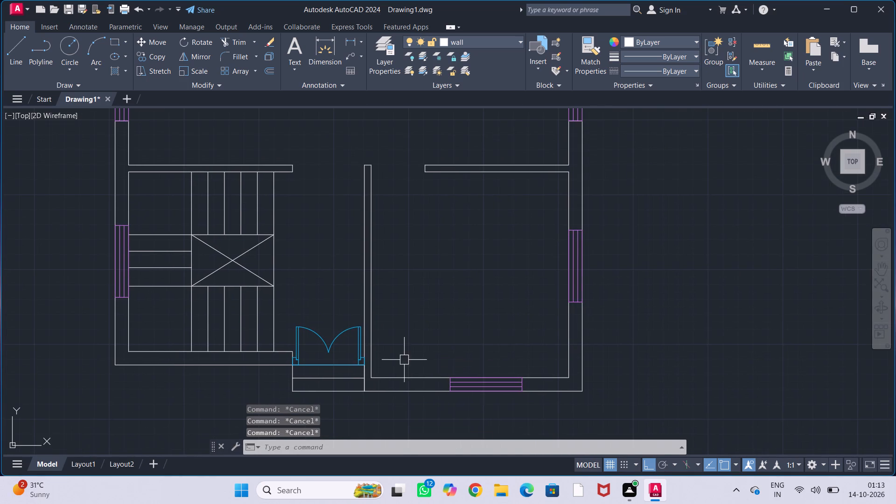
pyautogui.press('Escape')
pyautogui.press('Escape')
# Move the larger single door symbol into the northeast room's south opening, against the east face of the partition between the two north rooms.
pyautogui.scroll(-2, 418, 327)
pyautogui.moveTo(433, 316); pyautogui.dragTo(439, 365, button='middle')
pyautogui.moveTo(444, 361); pyautogui.dragTo(462, 364, button='middle')
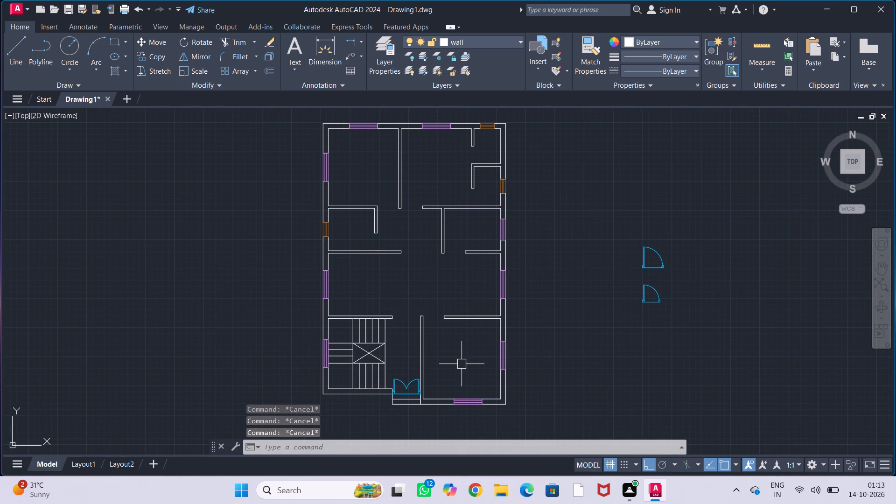
pyautogui.middleClick(460, 346)
pyautogui.moveTo(459, 353); pyautogui.dragTo(480, 389, button='middle')
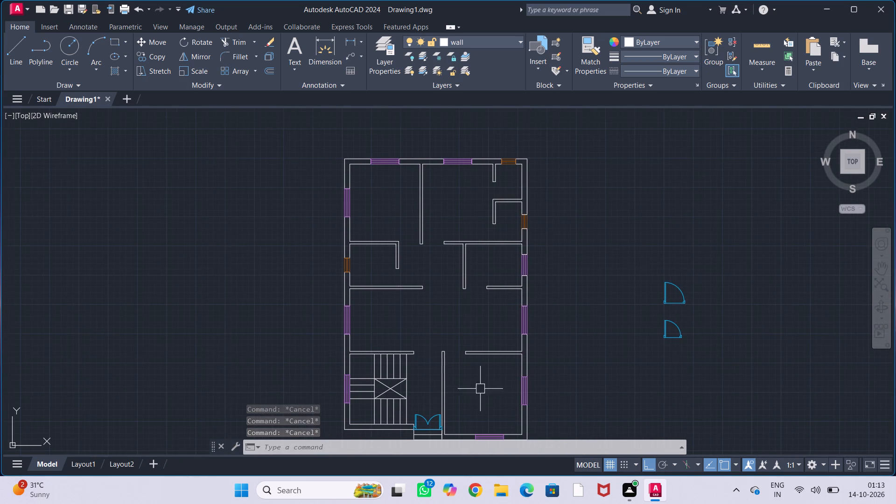
pyautogui.moveTo(476, 324); pyautogui.dragTo(489, 378, button='middle')
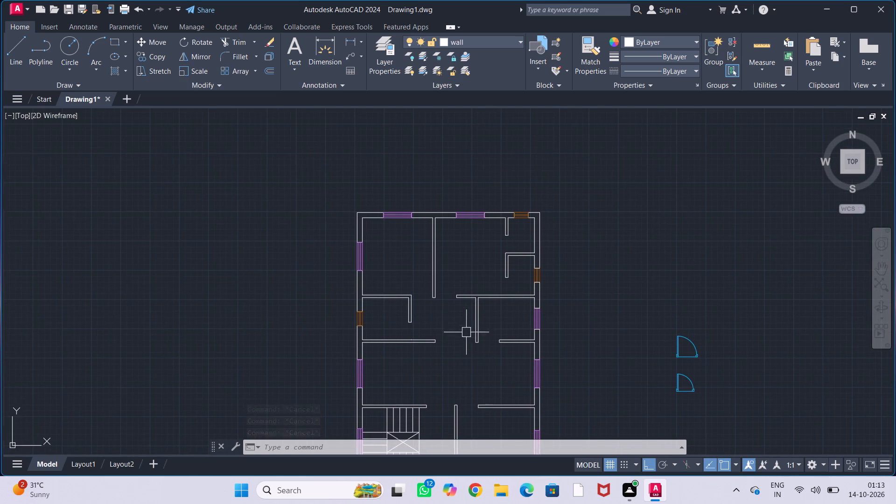
pyautogui.moveTo(458, 323); pyautogui.dragTo(459, 363, button='middle')
pyautogui.scroll(2, 421, 342)
pyautogui.moveTo(433, 357); pyautogui.dragTo(375, 322, button='middle')
pyautogui.scroll(-1, 435, 327)
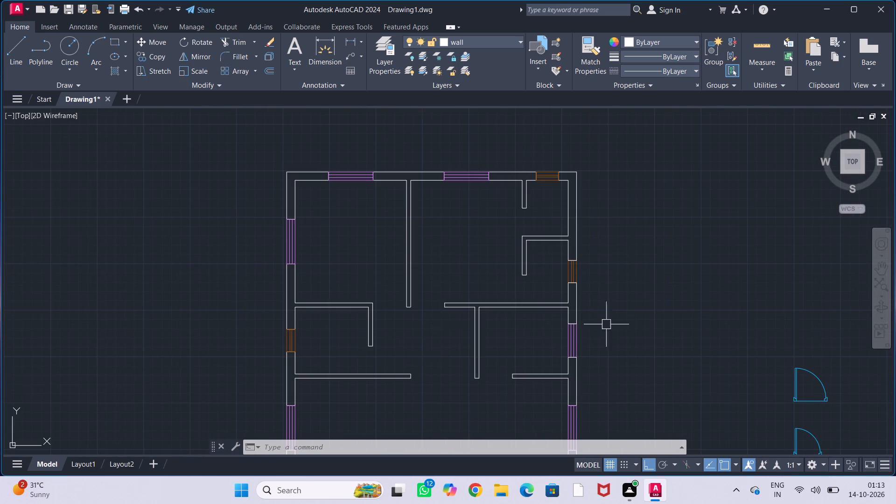
pyautogui.moveTo(774, 335); pyautogui.dragTo(707, 265, button='middle')
pyautogui.click(736, 307)
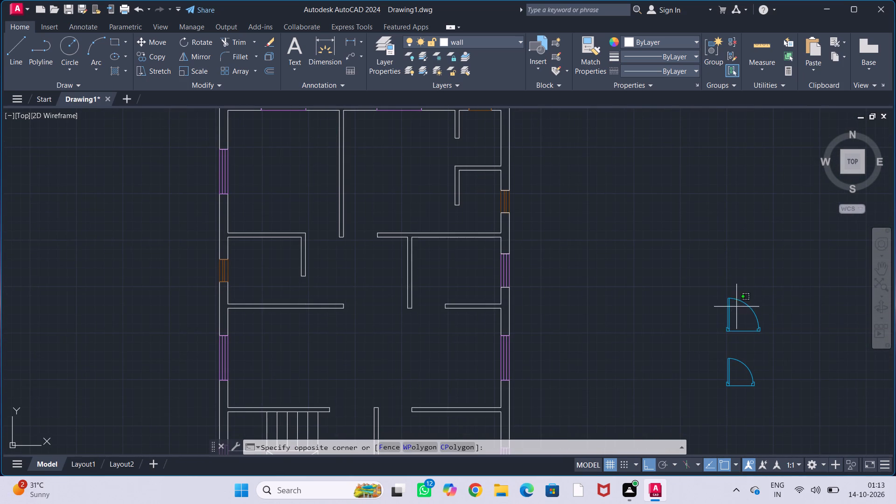
pyautogui.click(724, 299)
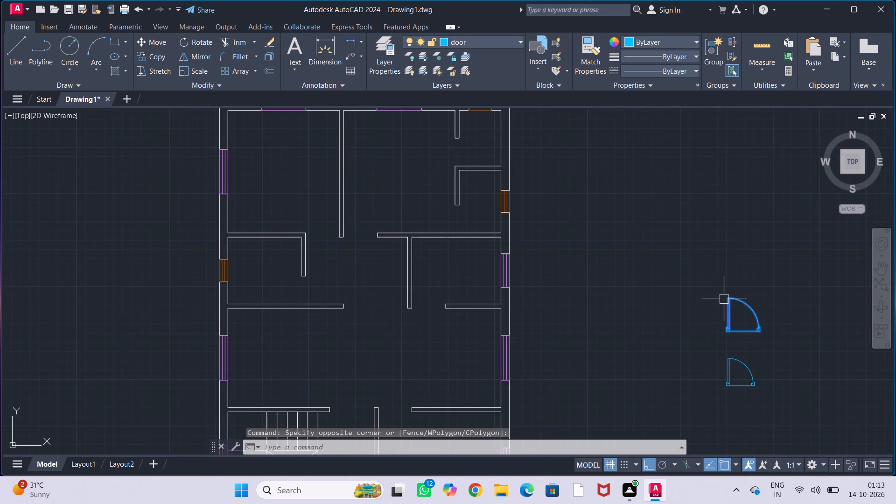
pyautogui.press('m')
pyautogui.press('Return')
pyautogui.scroll(2, 707, 346)
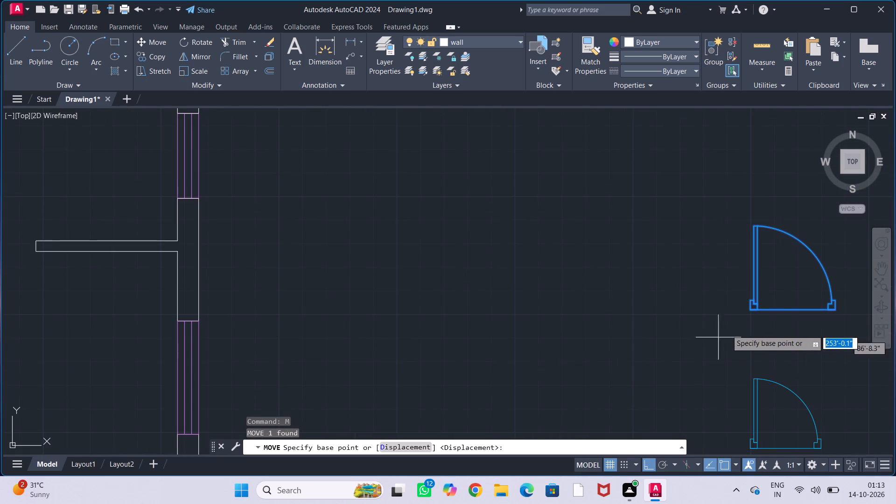
pyautogui.scroll(2, 757, 312)
pyautogui.click(727, 309)
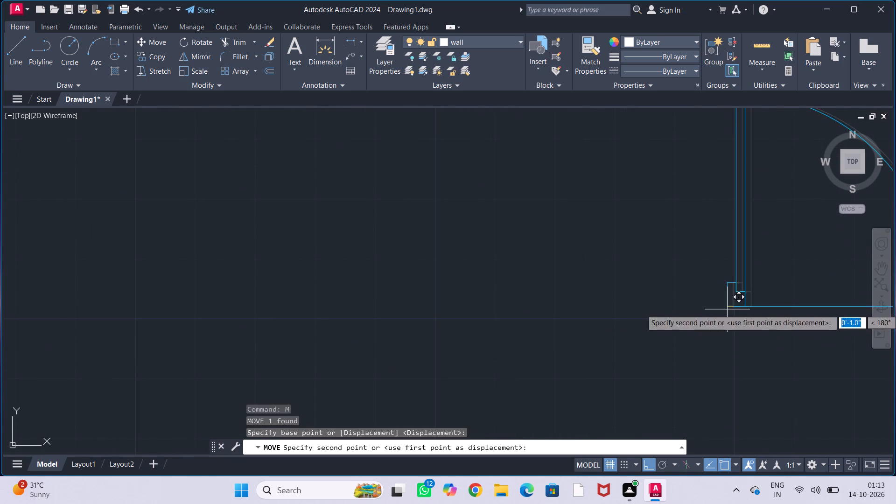
pyautogui.scroll(-3, 603, 329)
pyautogui.moveTo(585, 321); pyautogui.dragTo(823, 327, button='middle')
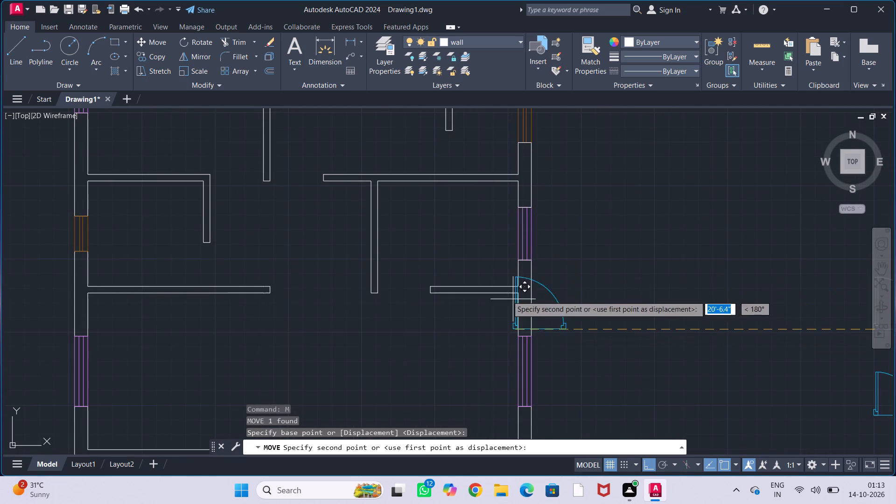
pyautogui.moveTo(504, 294); pyautogui.dragTo(771, 382, button='middle')
pyautogui.scroll(3, 553, 275)
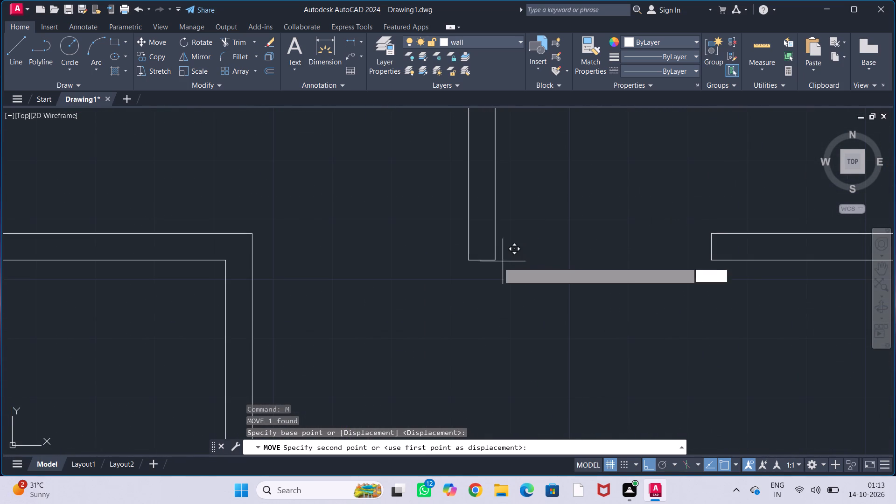
pyautogui.click(495, 263)
pyautogui.press('Escape')
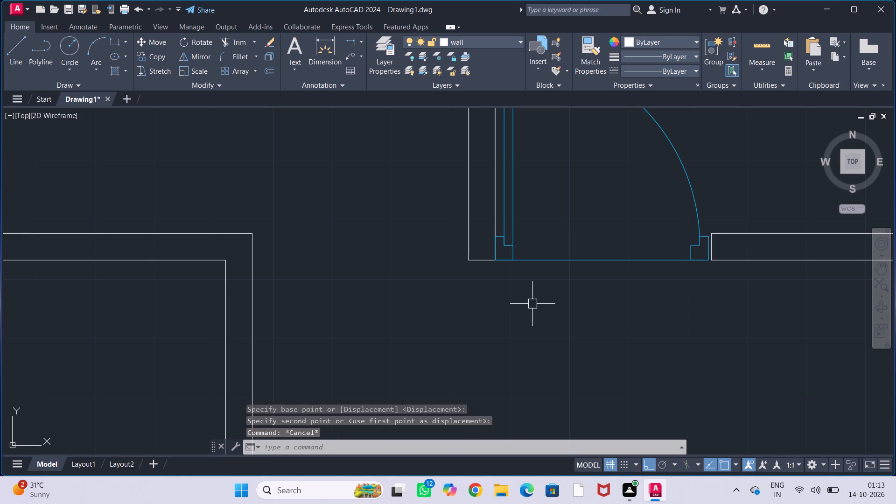
pyautogui.press('Escape')
pyautogui.press('Escape')
pyautogui.press('Escape')
pyautogui.press('Escape')
# Stretch the west end of the northeast room's south wall, end line and both faces, to meet the door frame.
pyautogui.moveTo(597, 287); pyautogui.dragTo(528, 316, button='middle')
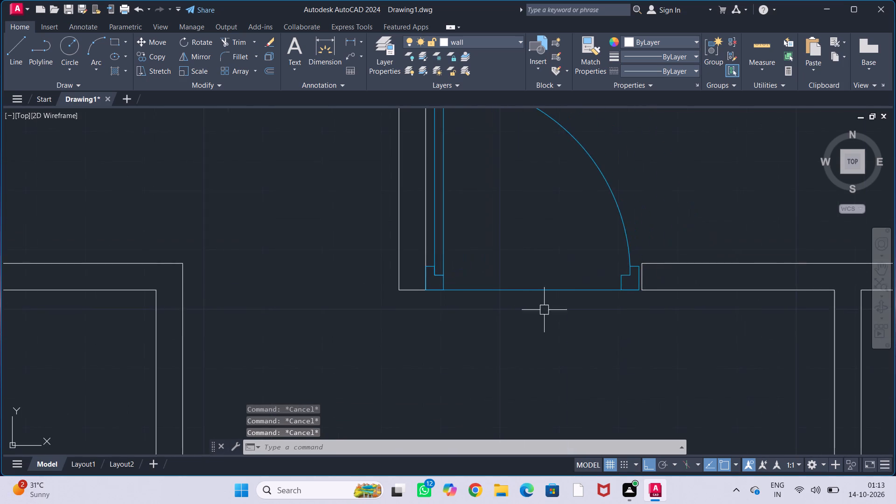
pyautogui.scroll(4, 652, 275)
pyautogui.click(580, 313)
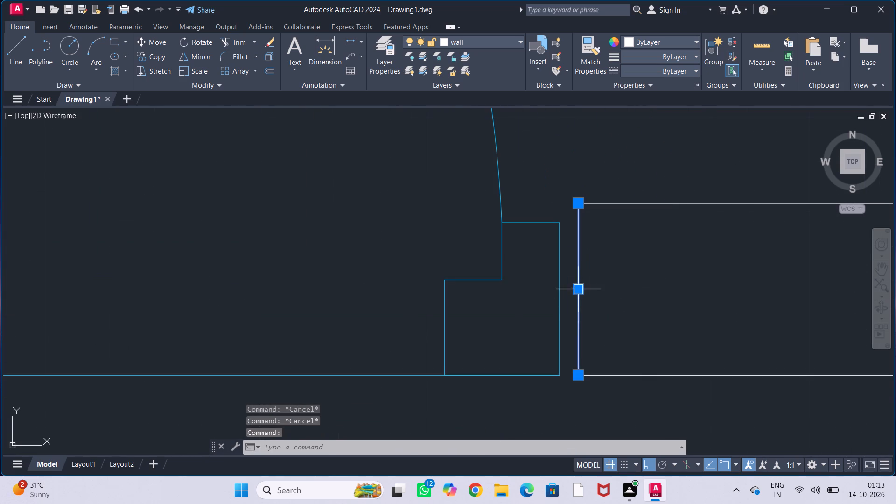
pyautogui.click(576, 290)
pyautogui.click(560, 290)
pyautogui.press('Escape')
pyautogui.press('Escape')
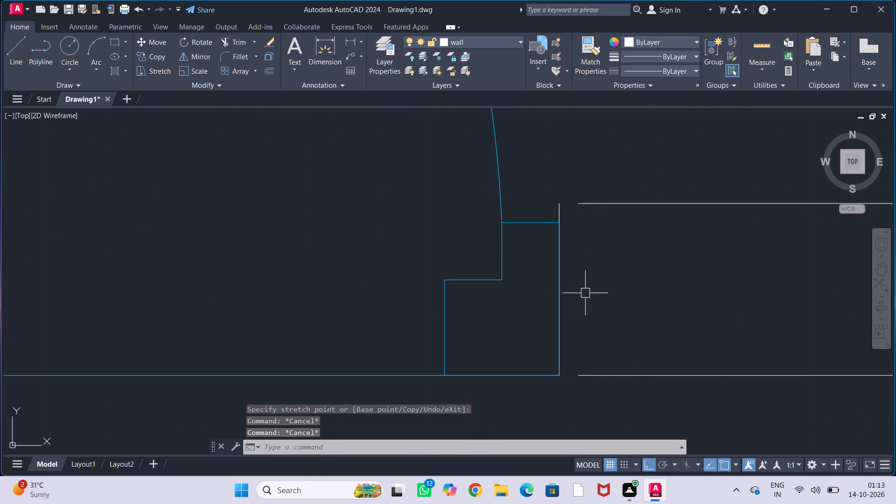
pyautogui.press('Escape')
pyautogui.click(621, 203)
pyautogui.click(581, 206)
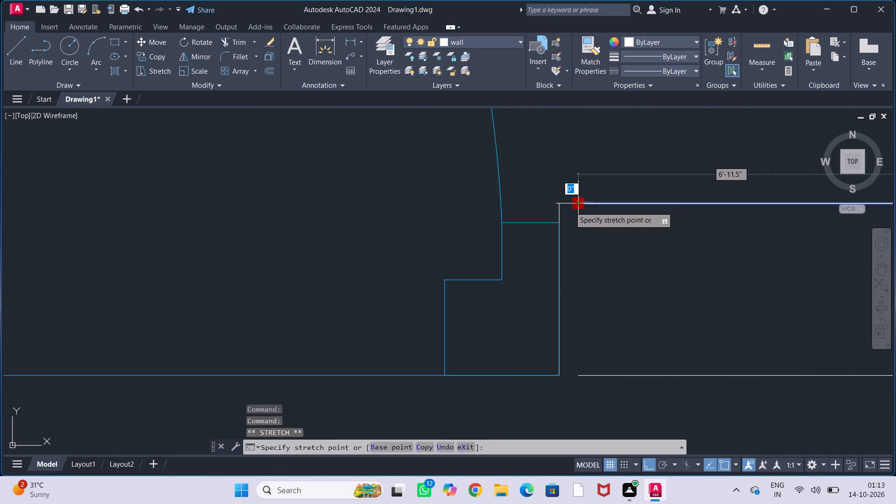
pyautogui.click(561, 206)
pyautogui.press('Escape')
pyautogui.press('Escape')
pyautogui.press('Escape')
pyautogui.click(629, 376)
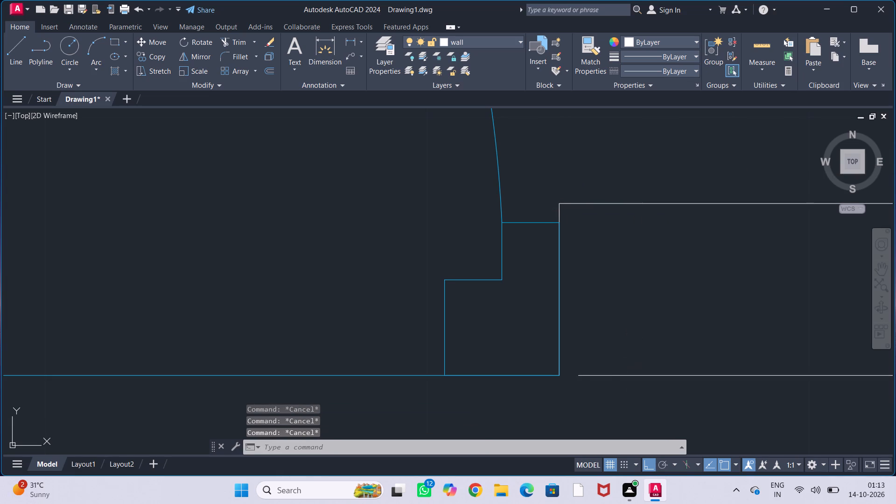
pyautogui.click(581, 376)
pyautogui.click(565, 376)
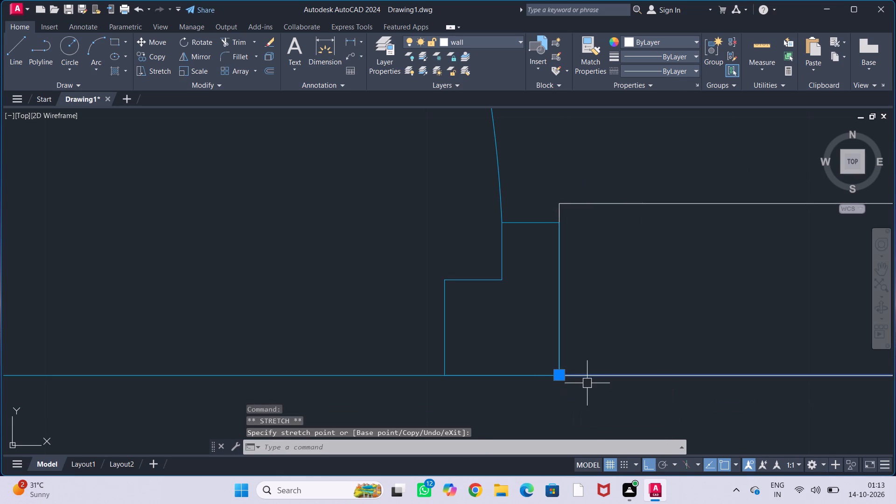
pyautogui.press('Escape')
pyautogui.press('Escape')
pyautogui.press('Escape')
# Mirror this door about the vertical centreline of the partition into the northwest room's opening, keeping the source door.
pyautogui.scroll(-3, 592, 376)
pyautogui.scroll(-2, 628, 364)
pyautogui.moveTo(632, 359); pyautogui.dragTo(634, 356, button='middle')
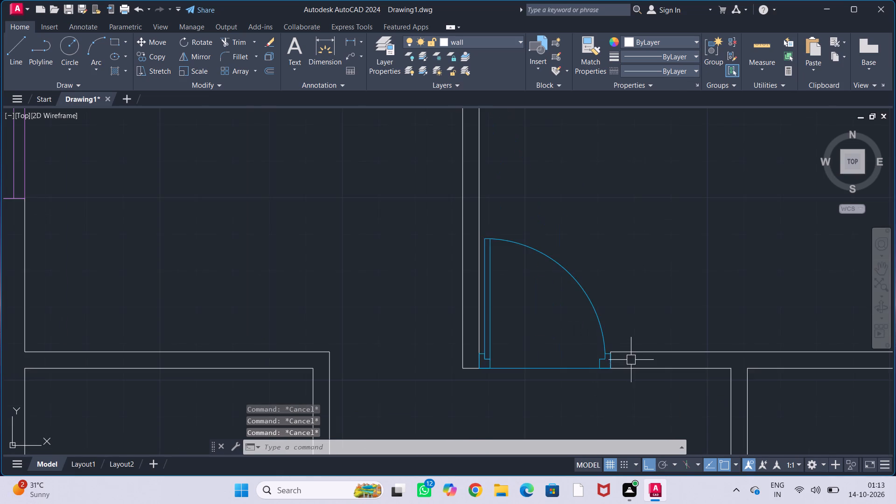
pyautogui.moveTo(634, 356); pyautogui.dragTo(688, 306, button='middle')
pyautogui.click(623, 314)
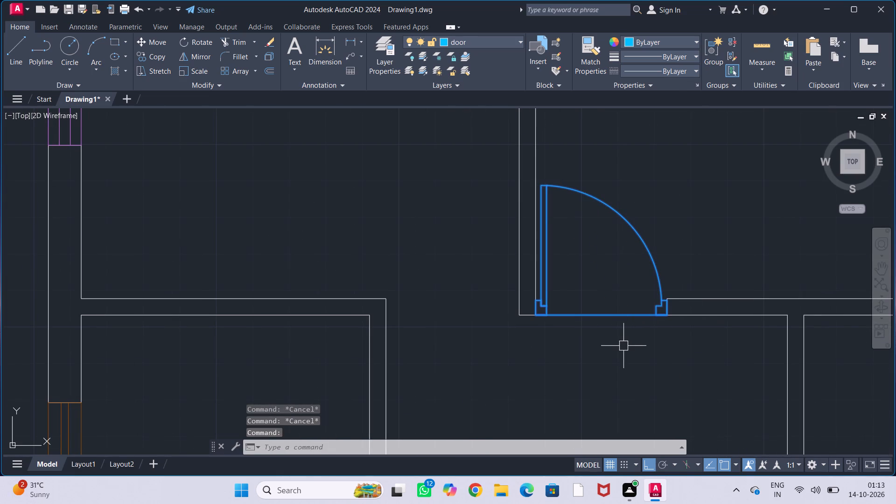
pyautogui.write('mi')
pyautogui.press('Return')
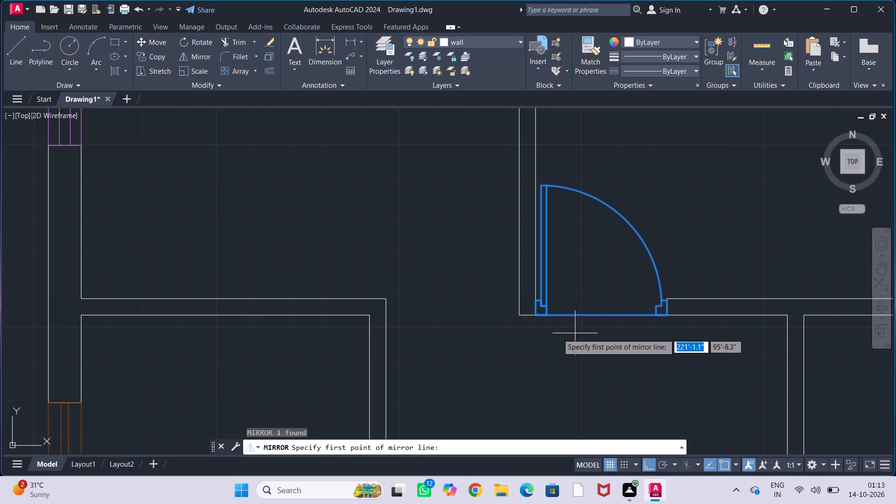
pyautogui.scroll(1, 518, 329)
pyautogui.click(533, 307)
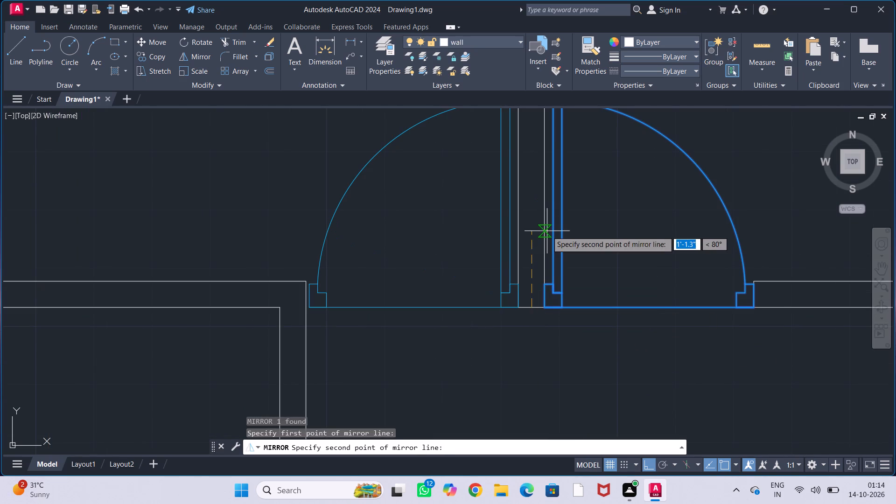
pyautogui.click(567, 391)
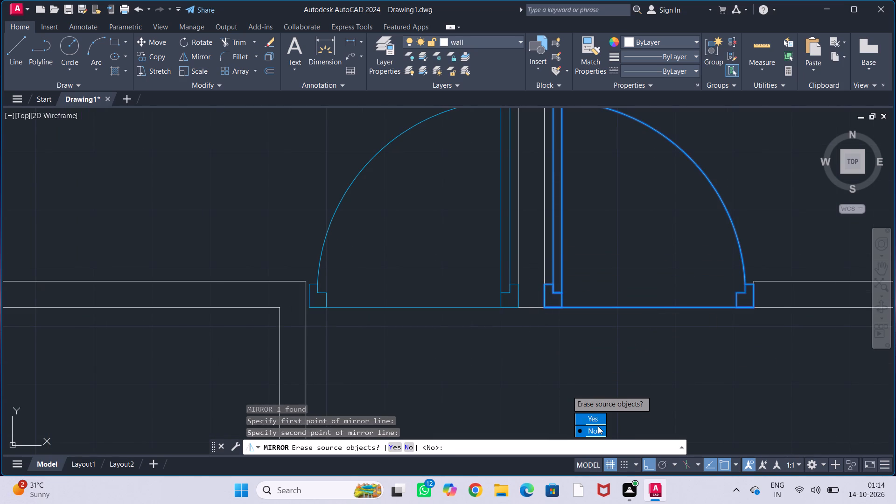
pyautogui.moveTo(598, 426); pyautogui.dragTo(567, 391)
# Copy the northeast room's door straight down into the central hall, just north of the southeast room's partition.
pyautogui.moveTo(495, 338); pyautogui.dragTo(532, 343, button='middle')
pyautogui.scroll(-1, 419, 325)
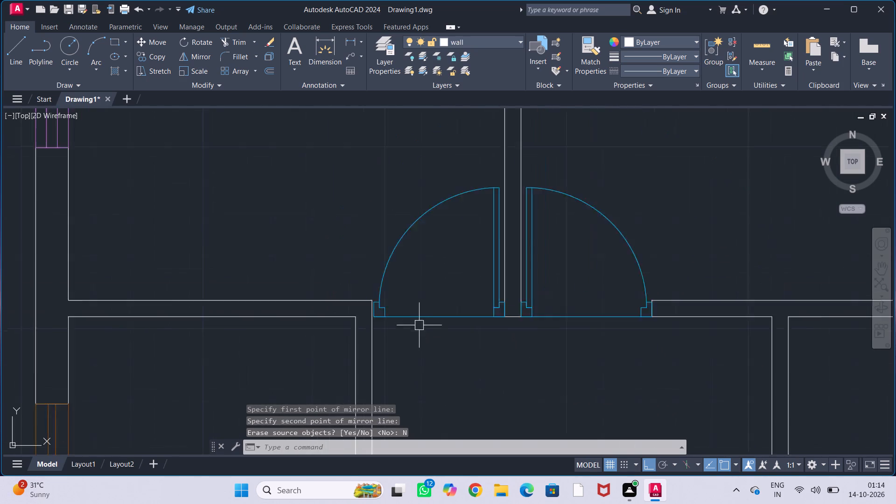
pyautogui.scroll(-1, 420, 325)
pyautogui.scroll(-2, 510, 333)
pyautogui.moveTo(514, 350); pyautogui.dragTo(490, 273, button='middle')
pyautogui.moveTo(517, 318); pyautogui.dragTo(491, 278, button='middle')
pyautogui.scroll(-1, 492, 286)
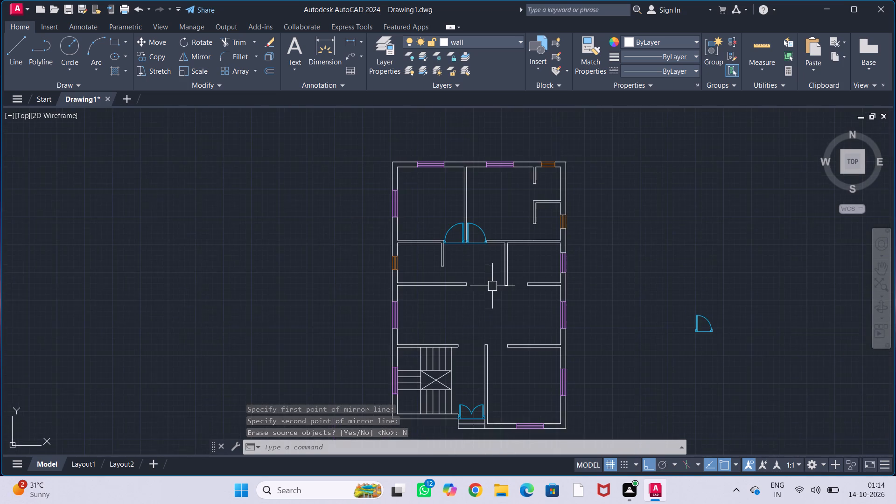
pyautogui.moveTo(497, 287); pyautogui.dragTo(455, 300, button='middle')
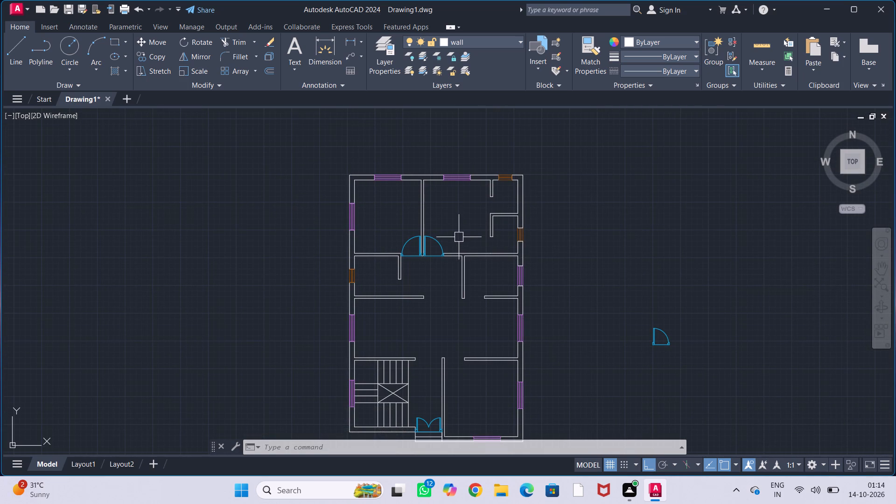
pyautogui.moveTo(447, 305); pyautogui.dragTo(431, 282, button='middle')
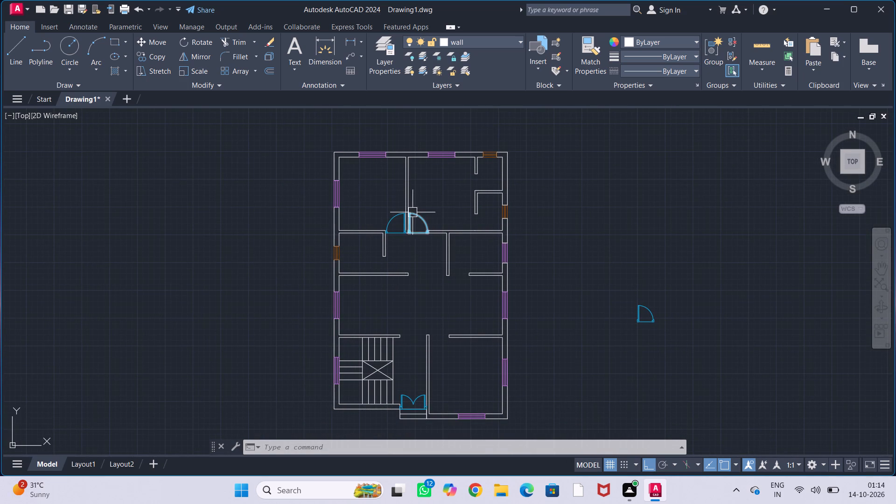
pyautogui.click(415, 221)
pyautogui.write('co')
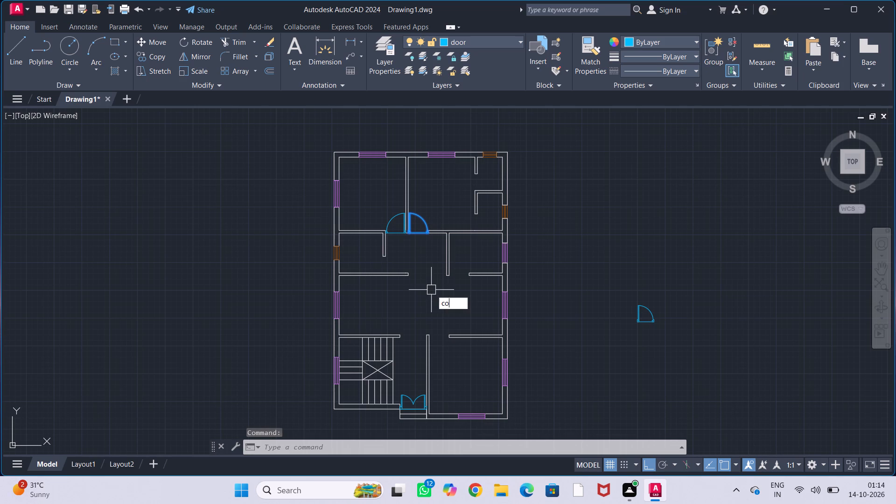
pyautogui.press('Return')
pyautogui.click(417, 233)
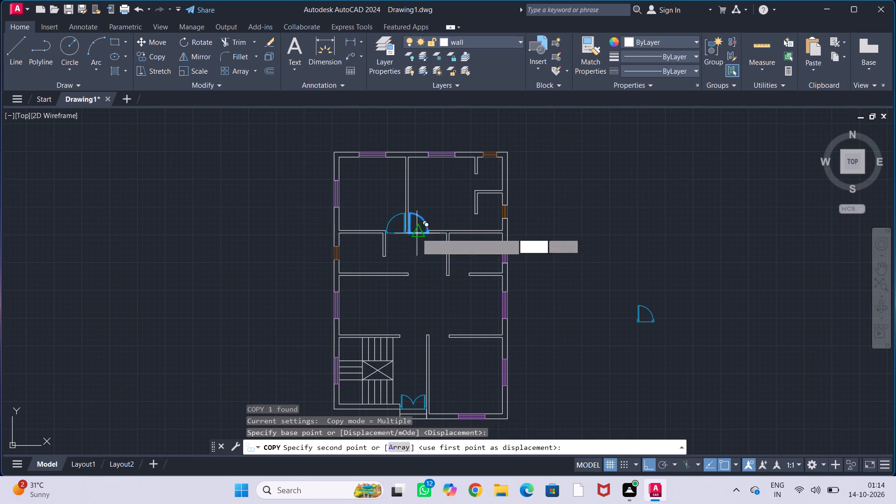
pyautogui.click(418, 325)
pyautogui.press('Escape')
pyautogui.press('Escape')
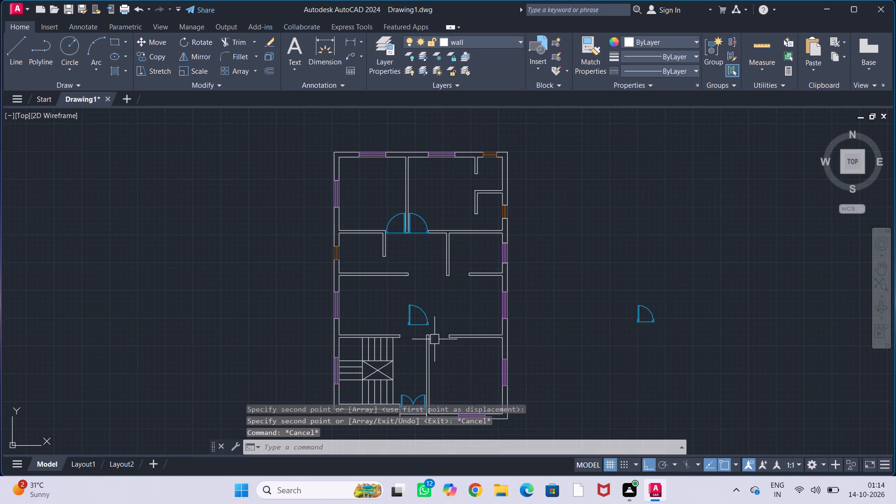
pyautogui.press('Escape')
pyautogui.press('Escape')
# Mirror the copied hall door about its horizontal base line so it swings south, erasing the source door.
pyautogui.moveTo(434, 338); pyautogui.dragTo(404, 308, button='middle')
pyautogui.scroll(2, 394, 301)
pyautogui.moveTo(397, 301); pyautogui.dragTo(404, 291, button='middle')
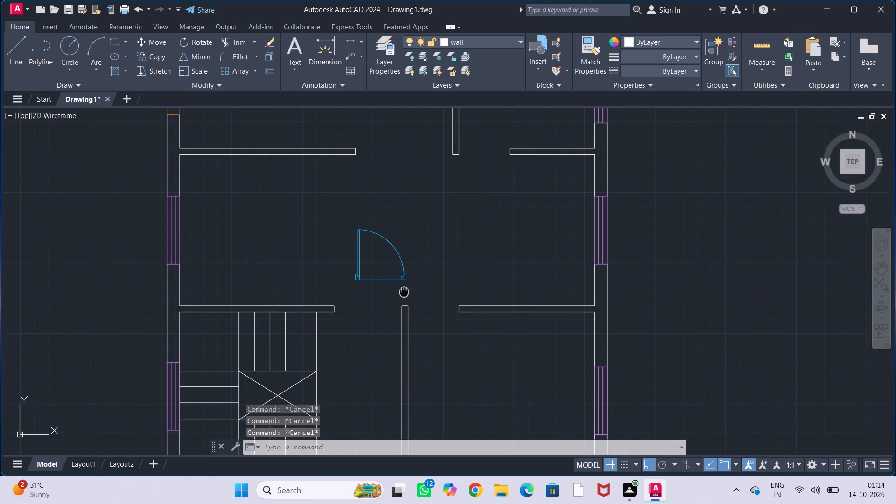
pyautogui.moveTo(404, 291); pyautogui.dragTo(406, 298, button='middle')
pyautogui.scroll(1, 383, 293)
pyautogui.moveTo(386, 294); pyautogui.dragTo(416, 241, button='middle')
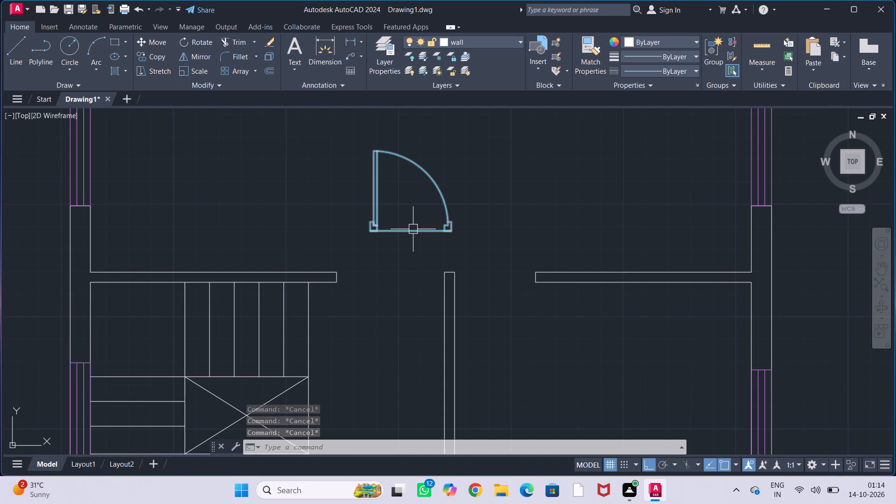
pyautogui.click(413, 229)
pyautogui.write('mi')
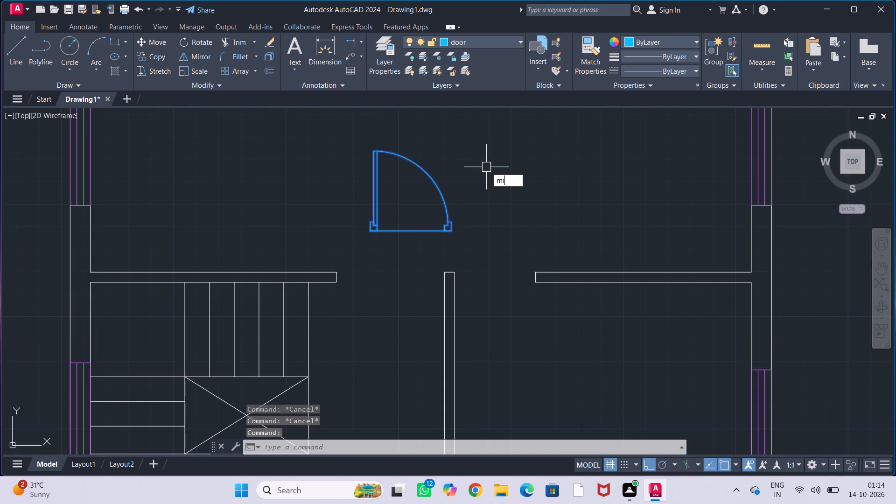
pyautogui.press('Return')
pyautogui.click(404, 230)
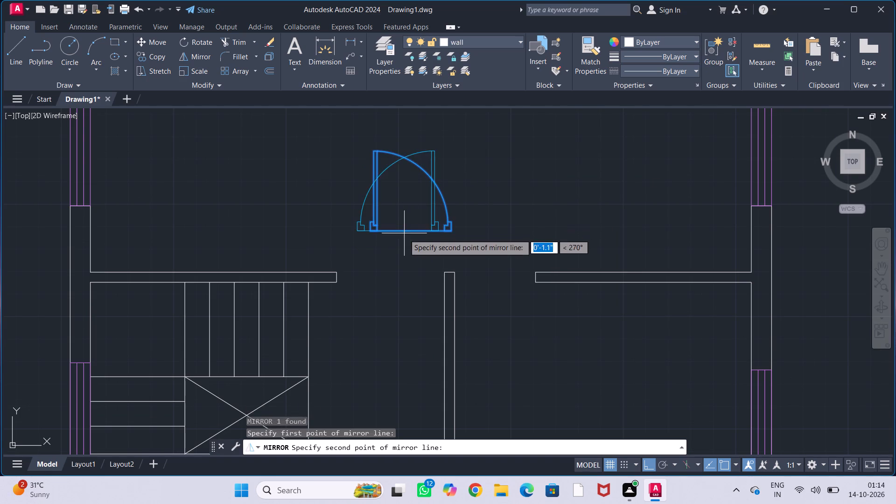
pyautogui.click(532, 250)
pyautogui.moveTo(553, 277); pyautogui.dragTo(532, 250)
# Move the mirrored hall door into the southeast room's opening, fitting its east frame corner to the north wall's end.
pyautogui.click(448, 231)
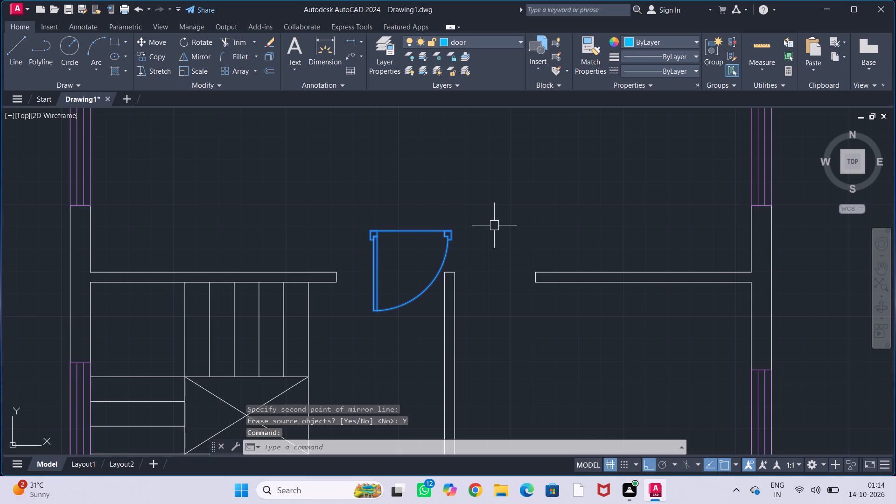
pyautogui.press('m')
pyautogui.press('Return')
pyautogui.scroll(2, 473, 224)
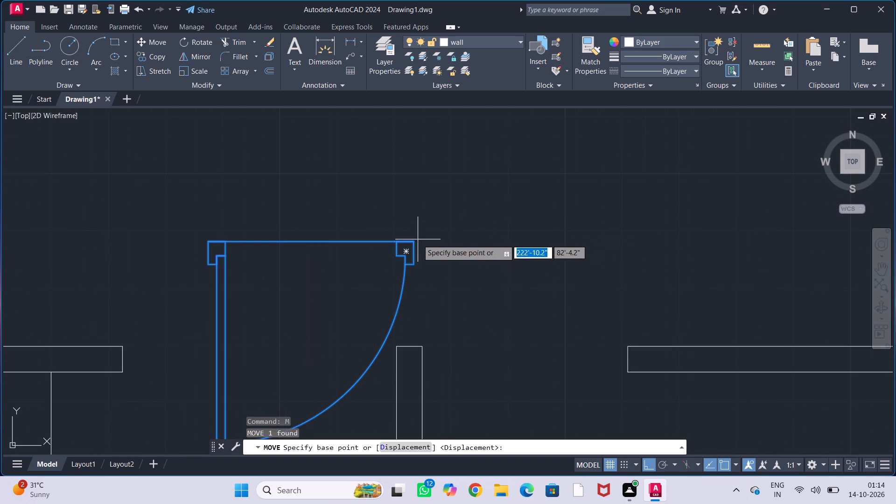
pyautogui.click(415, 242)
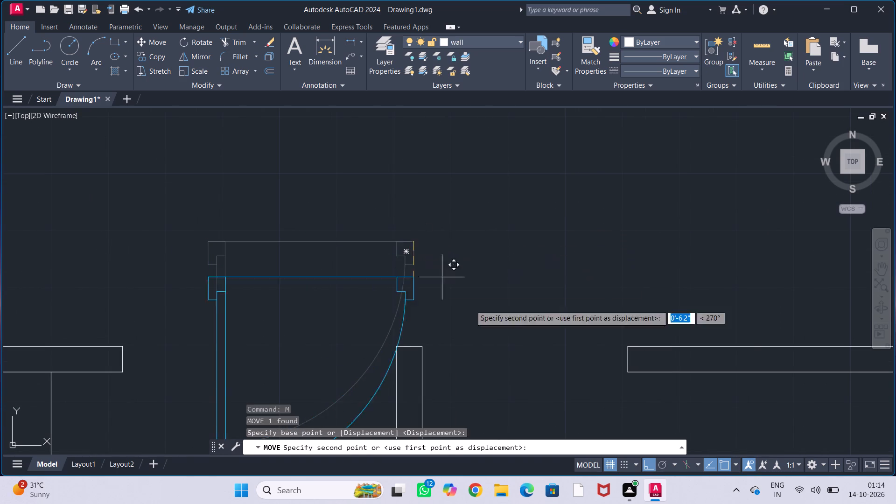
pyautogui.click(628, 348)
pyautogui.press('Escape')
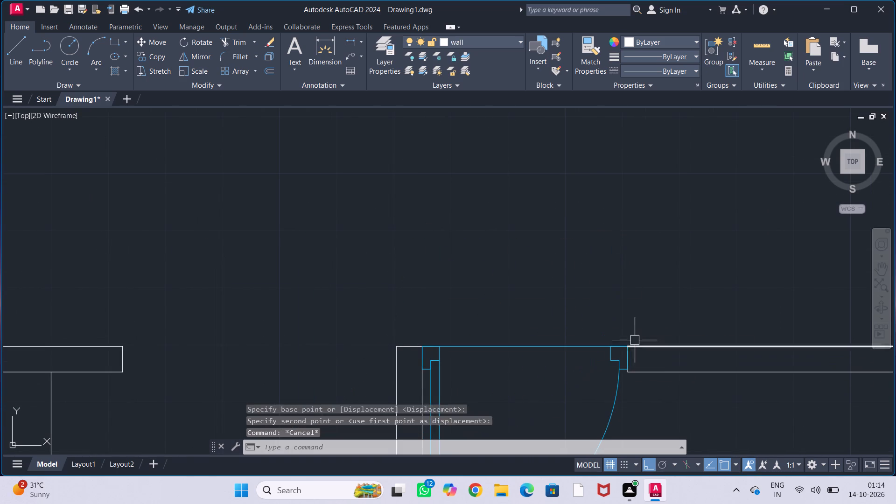
pyautogui.press('Escape')
pyautogui.press('Escape')
pyautogui.press('Escape')
# Copy the northeast room's door into the south opening of the small middle east room, with its hinge side against the partition end.
pyautogui.scroll(-4, 630, 283)
pyautogui.moveTo(641, 253); pyautogui.dragTo(588, 270, button='middle')
pyautogui.moveTo(600, 252); pyautogui.dragTo(513, 310, button='middle')
pyautogui.moveTo(523, 298); pyautogui.dragTo(483, 306, button='middle')
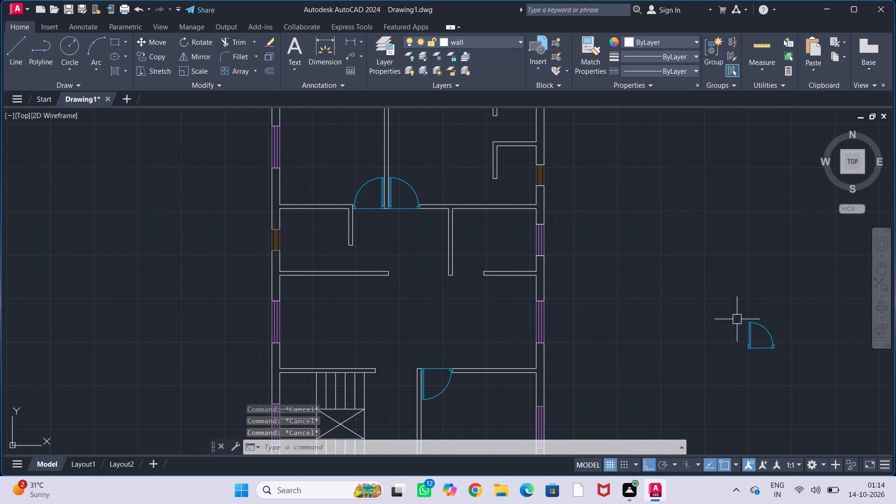
pyautogui.moveTo(531, 315); pyautogui.dragTo(494, 329, button='middle')
pyautogui.moveTo(415, 322); pyautogui.dragTo(397, 348, button='middle')
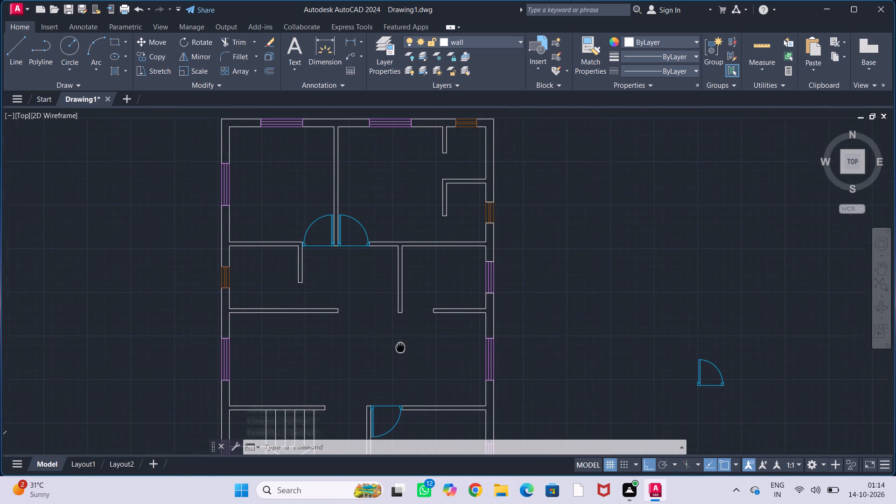
pyautogui.moveTo(397, 348); pyautogui.dragTo(396, 348, button='middle')
pyautogui.click(347, 248)
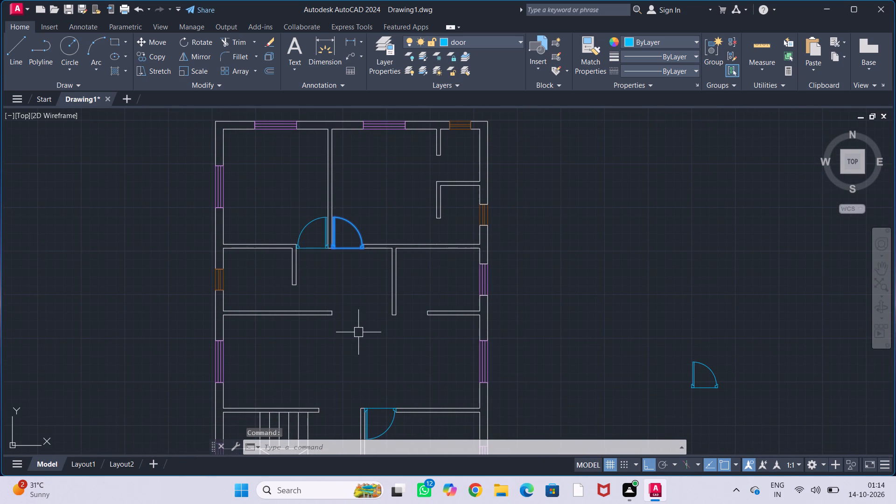
pyautogui.write('co')
pyautogui.press('Return')
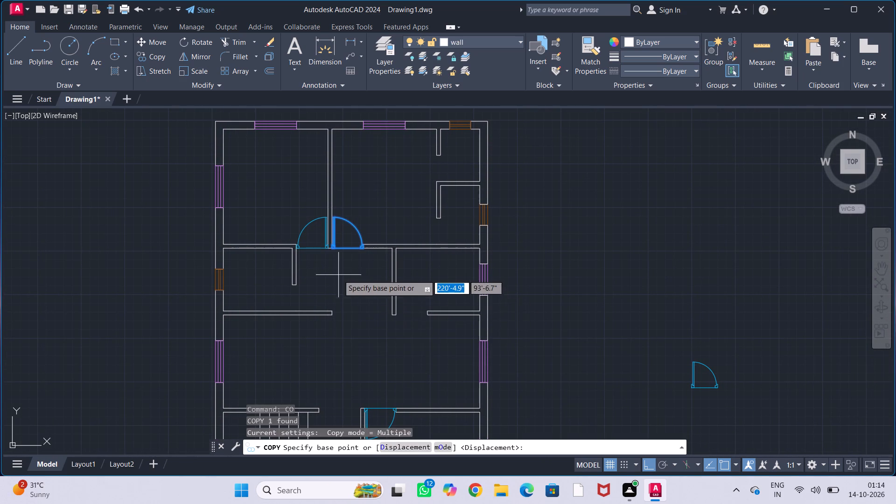
pyautogui.scroll(3, 337, 268)
pyautogui.scroll(2, 316, 209)
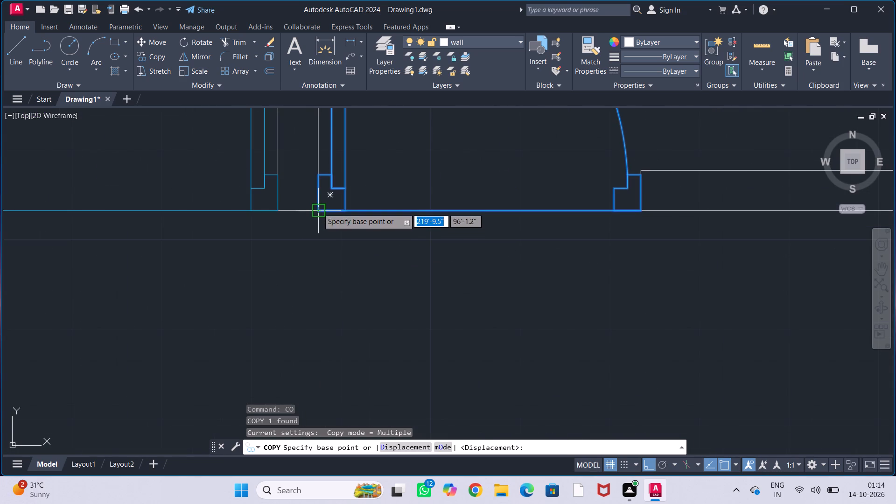
pyautogui.click(318, 208)
pyautogui.scroll(-3, 330, 232)
pyautogui.moveTo(371, 299); pyautogui.dragTo(243, 208, button='middle')
pyautogui.scroll(2, 377, 323)
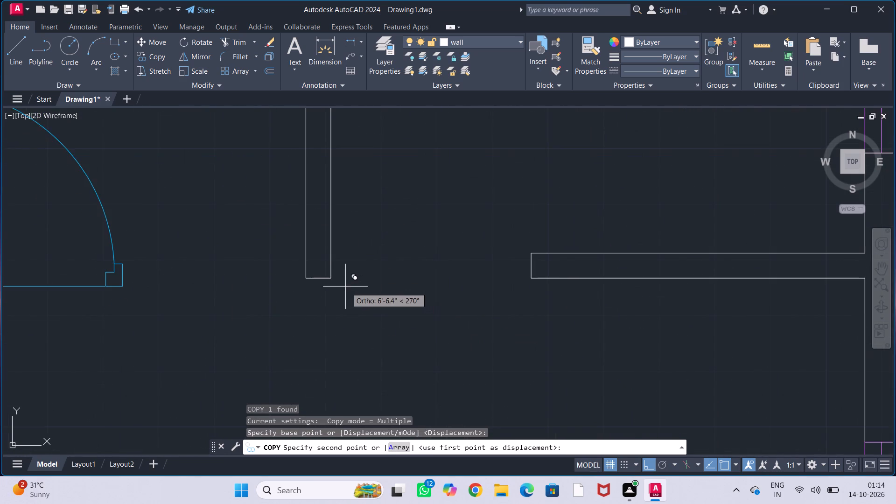
pyautogui.click(332, 276)
pyautogui.press('Escape')
pyautogui.press('Escape')
pyautogui.press('Escape')
pyautogui.press('Escape')
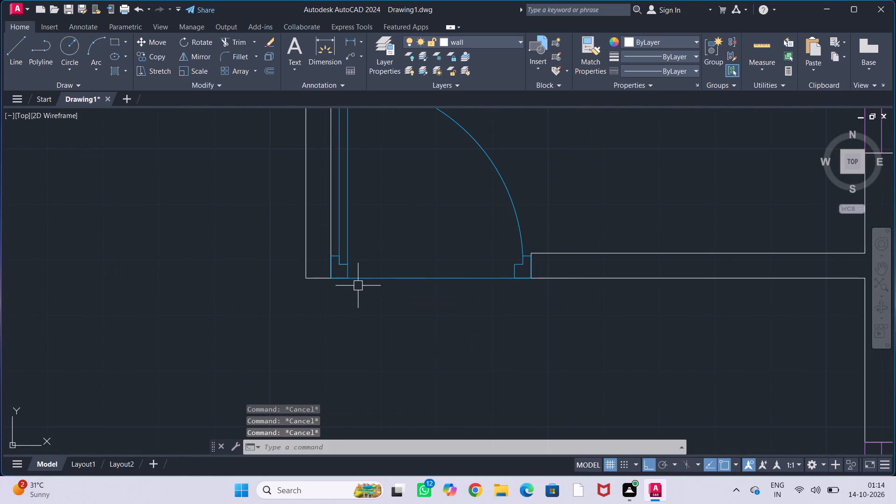
# Move the small spare door standing east of the plan about 39'-4" straight west into the central hall.
pyautogui.scroll(-4, 358, 285)
pyautogui.moveTo(347, 306); pyautogui.dragTo(435, 273, button='middle')
pyautogui.moveTo(375, 273); pyautogui.dragTo(412, 294, button='middle')
pyautogui.moveTo(392, 294); pyautogui.dragTo(400, 310, button='middle')
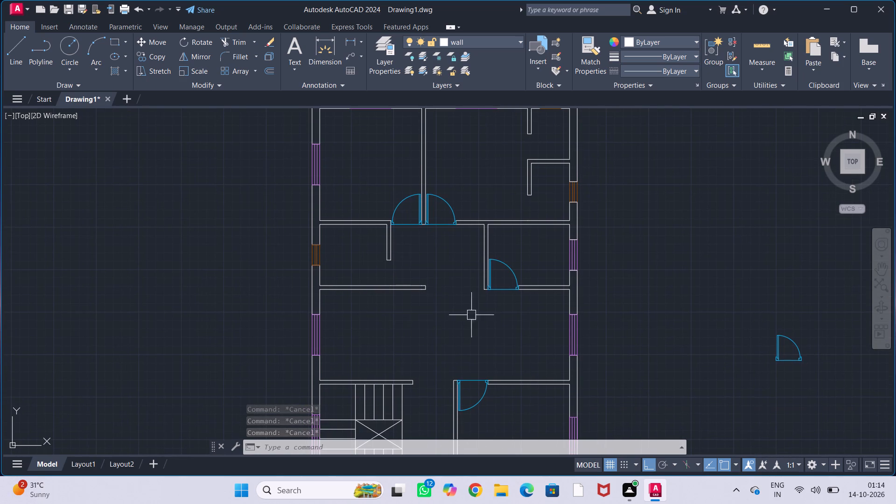
pyautogui.click(797, 355)
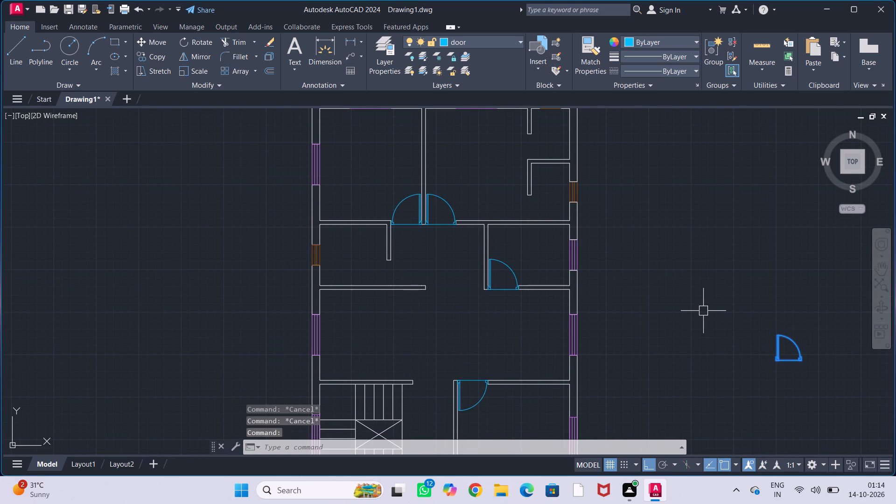
pyautogui.press('m')
pyautogui.press('Return')
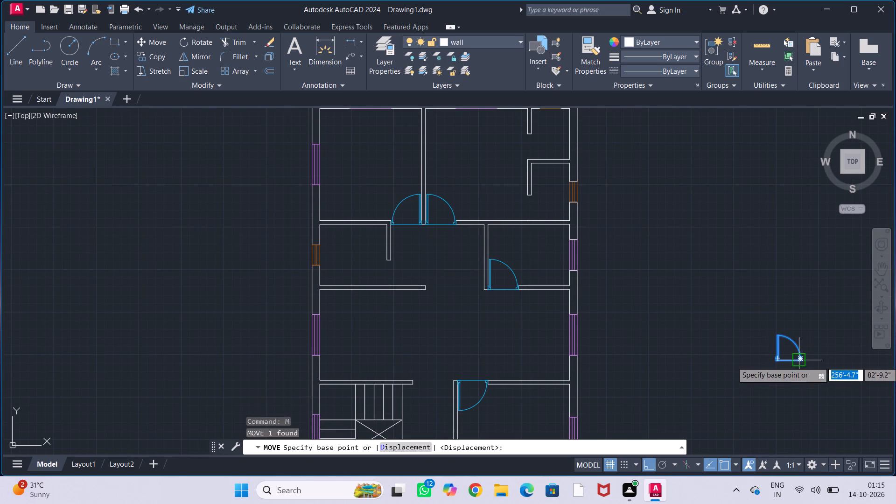
pyautogui.click(788, 363)
pyautogui.scroll(1, 387, 336)
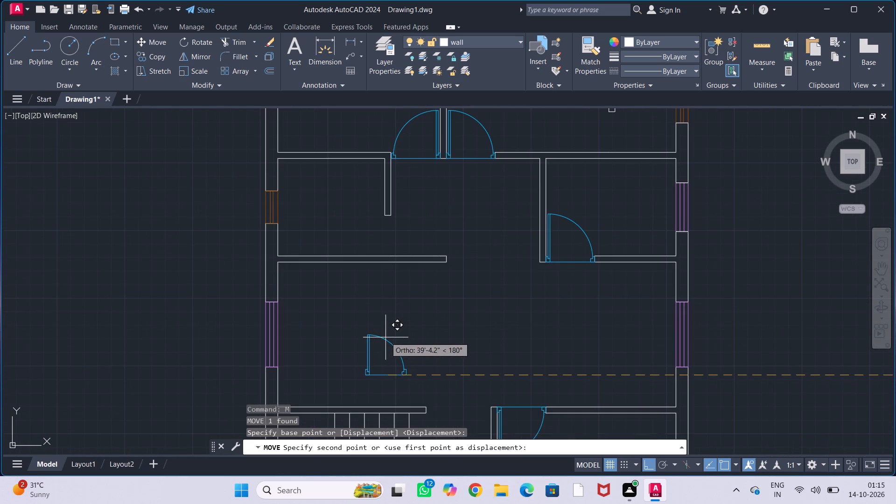
pyautogui.click(387, 330)
pyautogui.press('Escape')
pyautogui.press('Escape')
# Rotate the small door 90° about the midpoint of its base line.
pyautogui.click(403, 350)
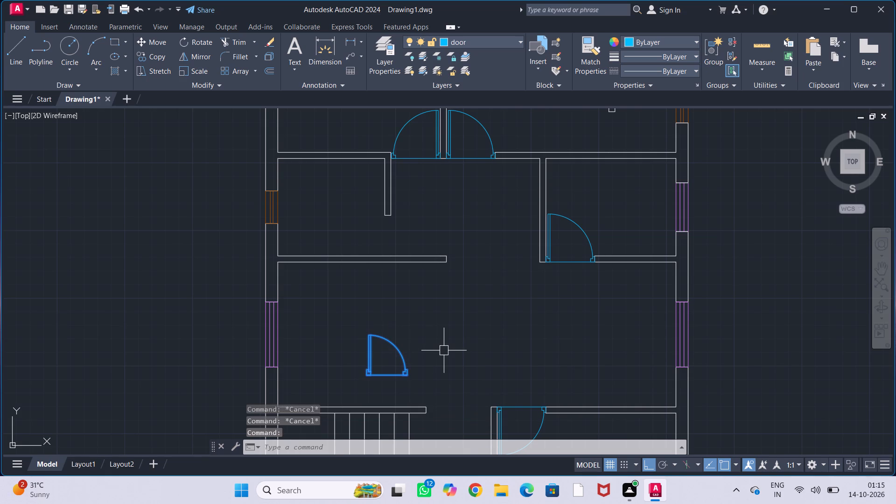
pyautogui.write('ro')
pyautogui.press('Return')
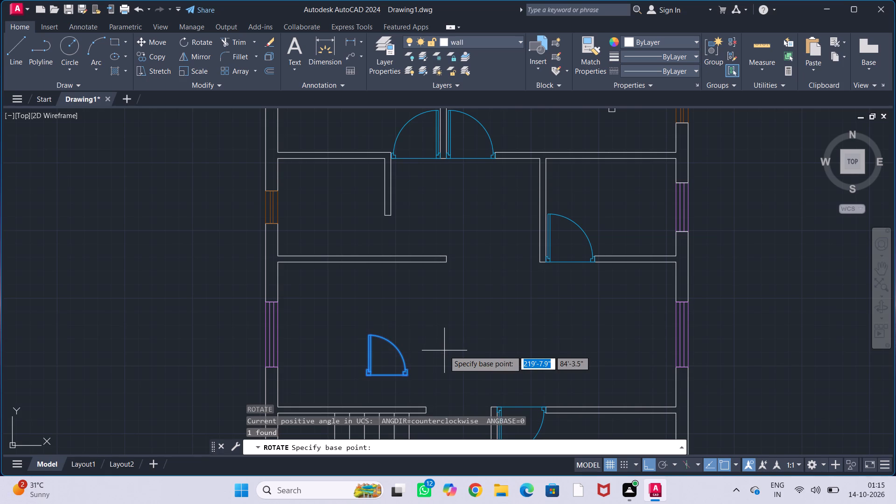
pyautogui.click(382, 376)
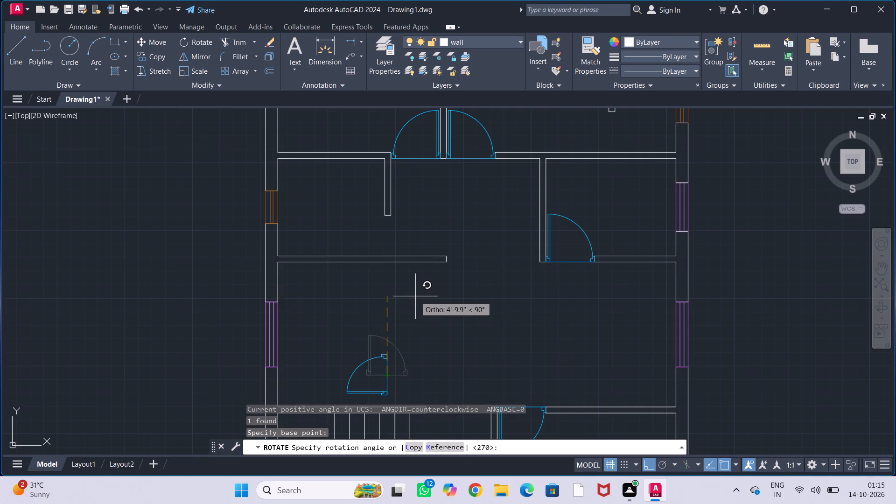
pyautogui.click(415, 296)
# Move the rotated door by its lower frame corner into the small middle west room's east opening, resting on the south wall.
pyautogui.click(384, 393)
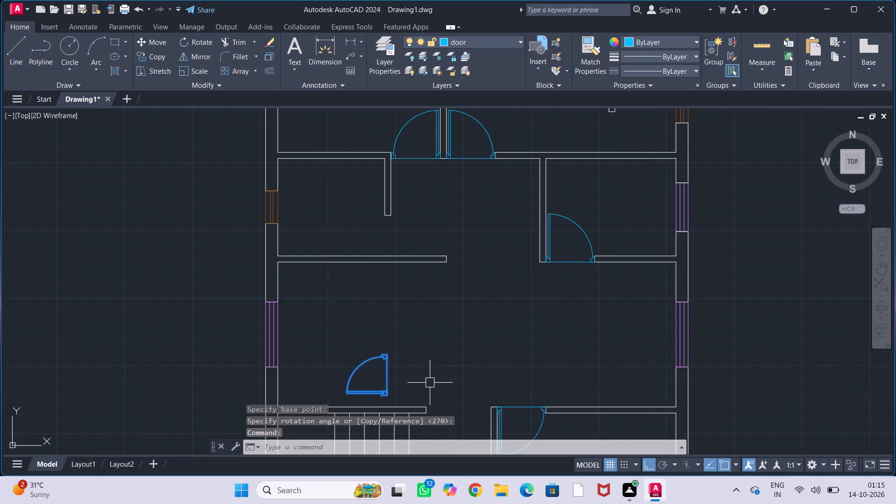
pyautogui.press('m')
pyautogui.press('Return')
pyautogui.scroll(3, 380, 389)
pyautogui.click(398, 399)
pyautogui.scroll(-2, 481, 346)
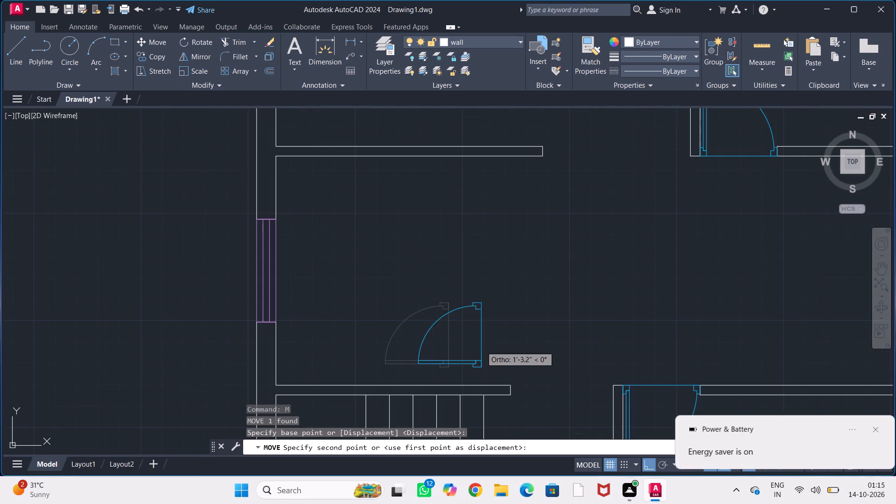
pyautogui.moveTo(515, 315); pyautogui.dragTo(433, 430, button='middle')
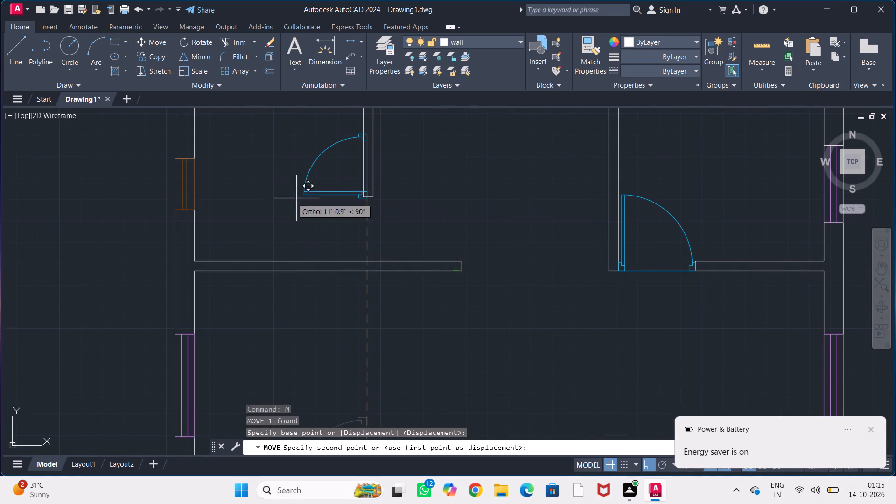
pyautogui.scroll(2, 358, 251)
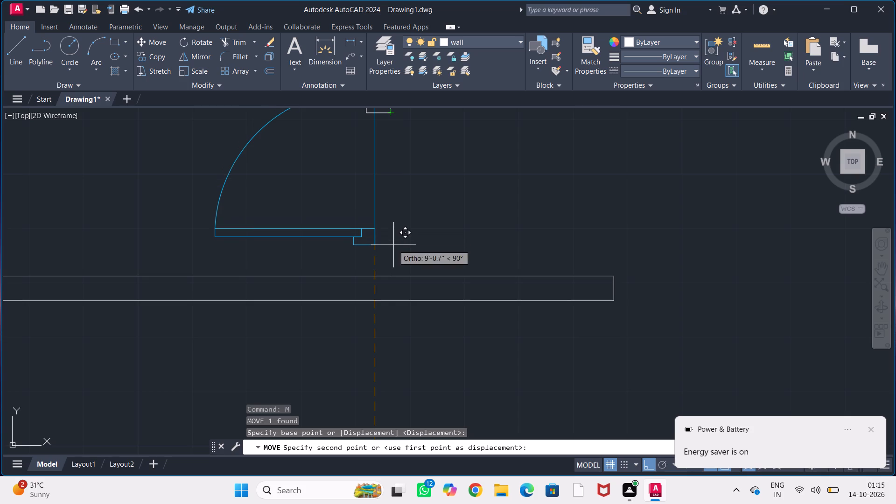
pyautogui.click(392, 275)
pyautogui.scroll(-2, 421, 266)
pyautogui.moveTo(445, 245); pyautogui.dragTo(419, 257, button='middle')
pyautogui.press('Escape')
pyautogui.press('Escape')
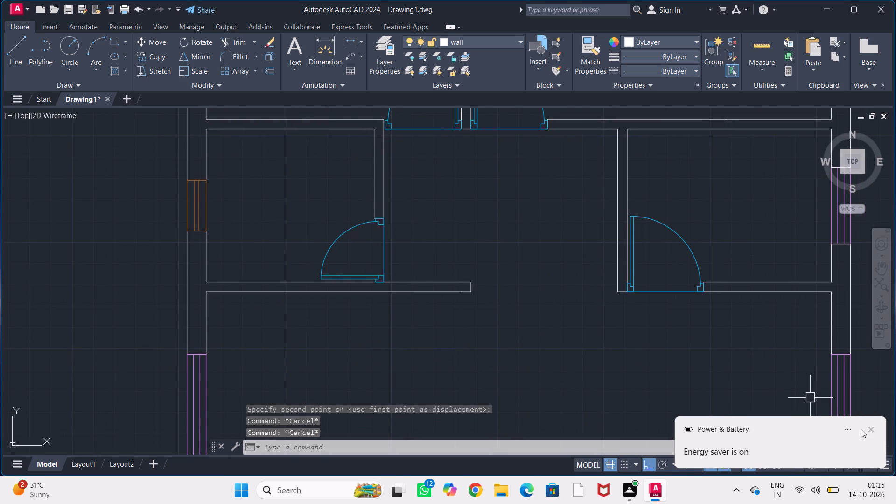
pyautogui.press('Escape')
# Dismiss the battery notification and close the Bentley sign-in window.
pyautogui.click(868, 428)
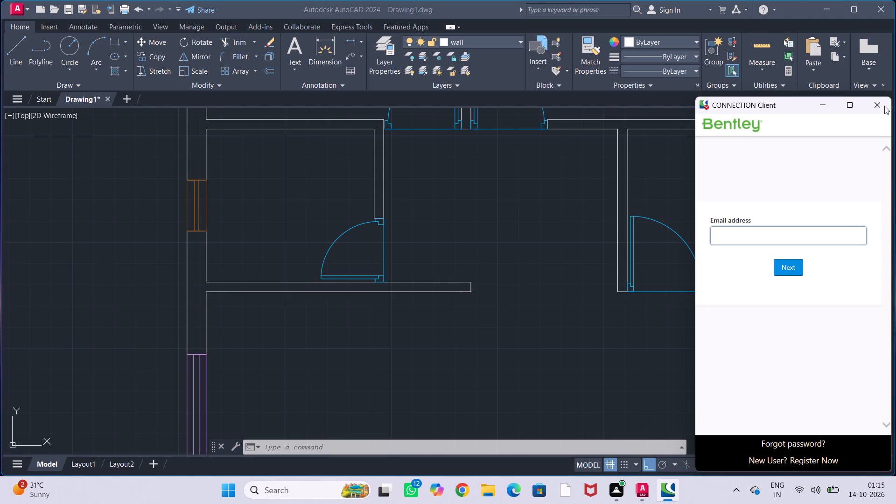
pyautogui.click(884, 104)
# Look over the floor plan to check the placed doors and the remaining openings.
pyautogui.moveTo(397, 353); pyautogui.dragTo(378, 366, button='middle')
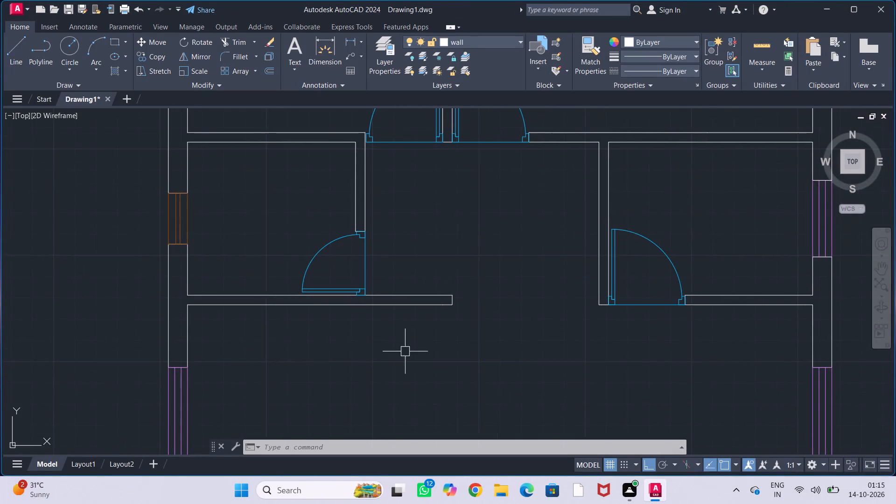
pyautogui.scroll(-1, 406, 350)
pyautogui.moveTo(452, 344); pyautogui.dragTo(425, 348, button='middle')
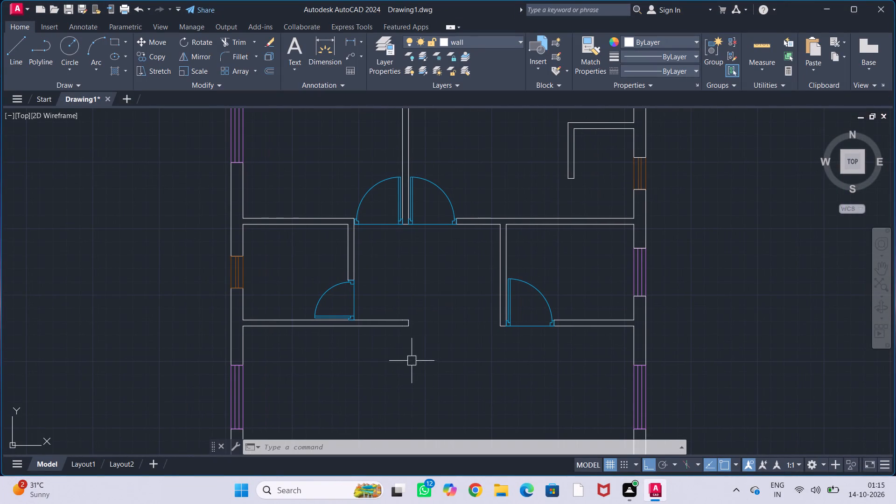
pyautogui.moveTo(400, 368); pyautogui.dragTo(420, 335, button='middle')
pyautogui.scroll(-1, 435, 318)
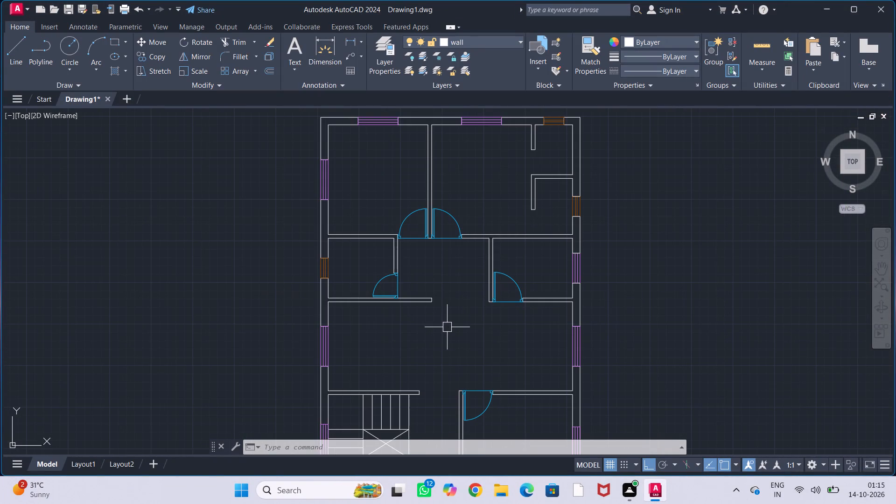
pyautogui.moveTo(448, 339); pyautogui.dragTo(446, 336, button='middle')
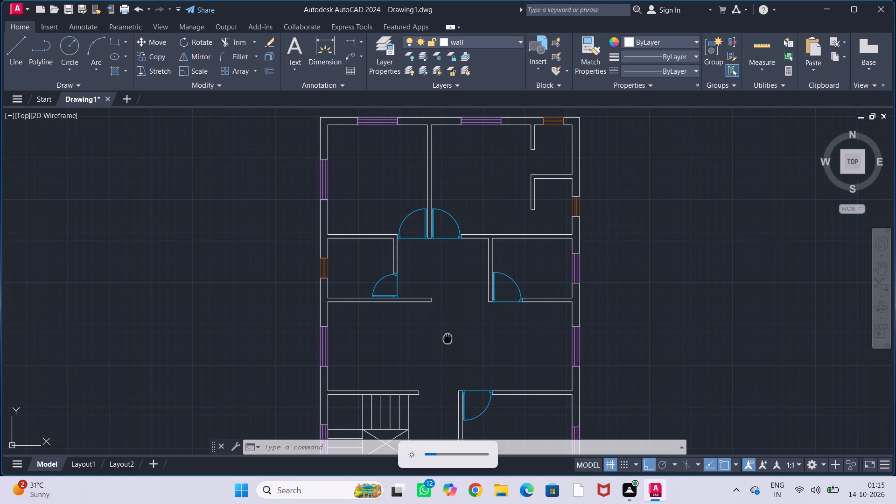
pyautogui.moveTo(446, 336); pyautogui.dragTo(437, 329, button='middle')
pyautogui.moveTo(441, 333); pyautogui.dragTo(436, 326, button='middle')
pyautogui.middleClick(436, 322)
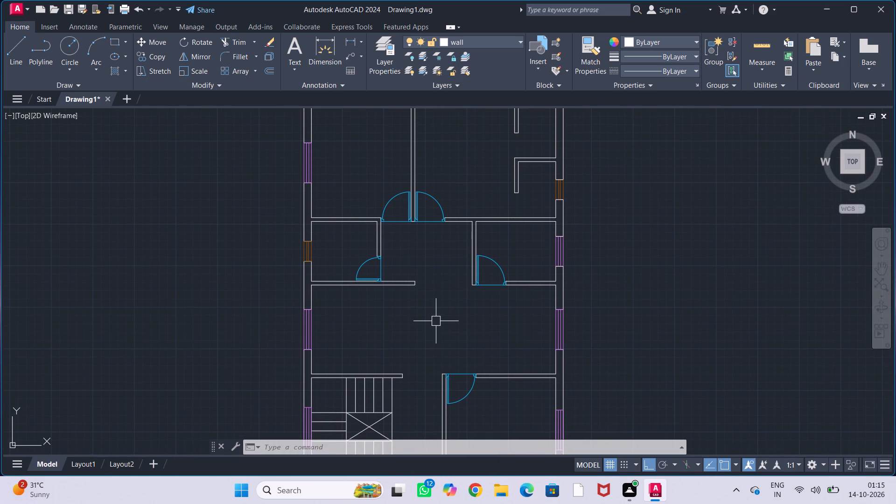
pyautogui.moveTo(436, 321); pyautogui.dragTo(416, 353, button='middle')
pyautogui.middleClick(419, 351)
pyautogui.moveTo(470, 322); pyautogui.dragTo(448, 357, button='middle')
pyautogui.moveTo(484, 263); pyautogui.dragTo(418, 339, button='middle')
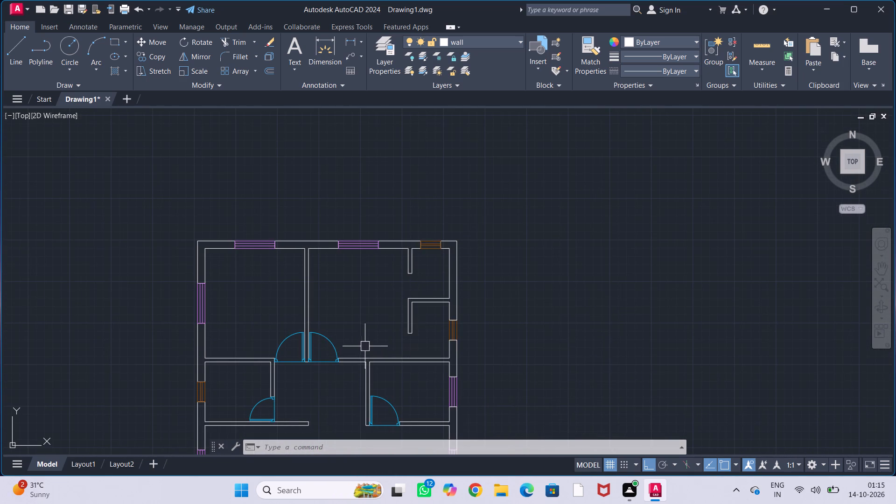
# Copy the small middle west room's door about 11'-7" straight north into the northwest room.
pyautogui.moveTo(379, 334); pyautogui.dragTo(413, 264, button='middle')
pyautogui.click(305, 342)
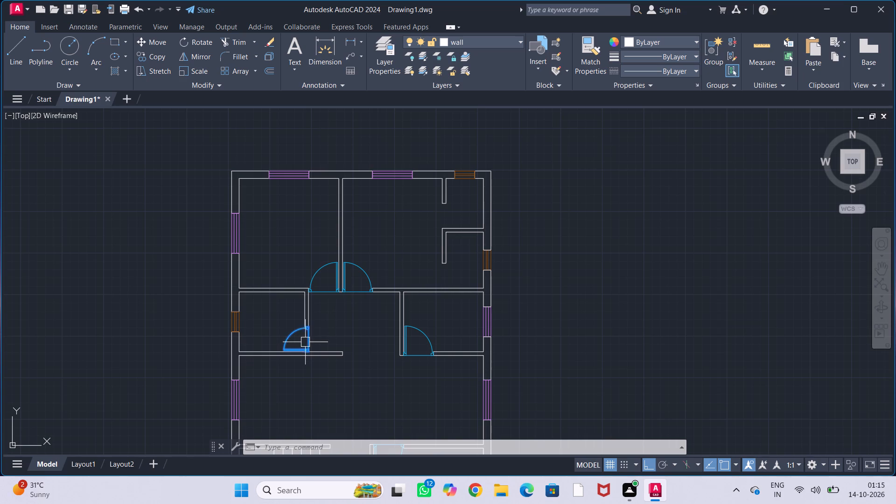
pyautogui.write('co')
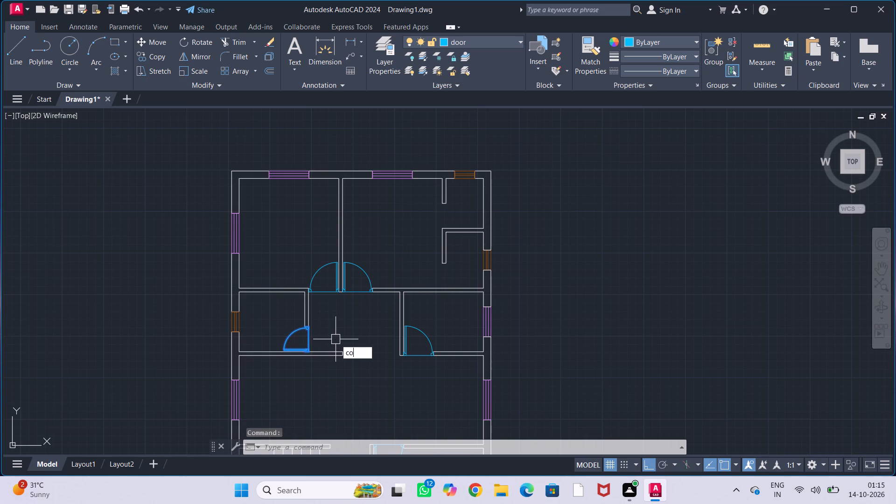
pyautogui.press('Return')
pyautogui.click(310, 339)
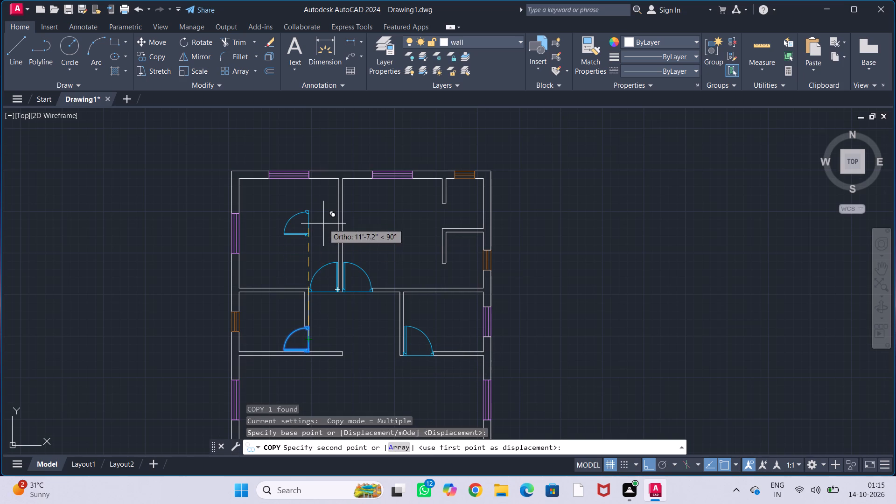
pyautogui.click(323, 224)
pyautogui.press('Escape')
pyautogui.press('Escape')
pyautogui.press('Escape')
pyautogui.press('Escape')
pyautogui.moveTo(318, 222); pyautogui.dragTo(290, 254, button='middle')
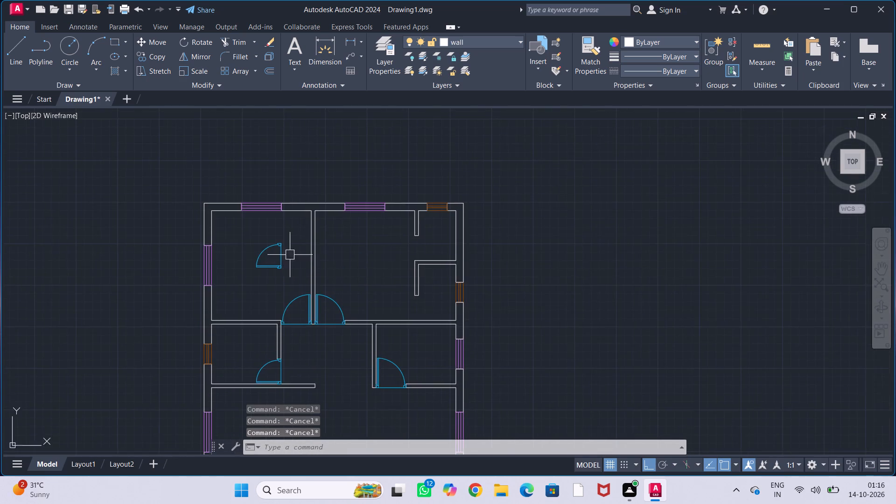
pyautogui.scroll(1, 289, 255)
pyautogui.moveTo(288, 263); pyautogui.dragTo(286, 254, button='middle')
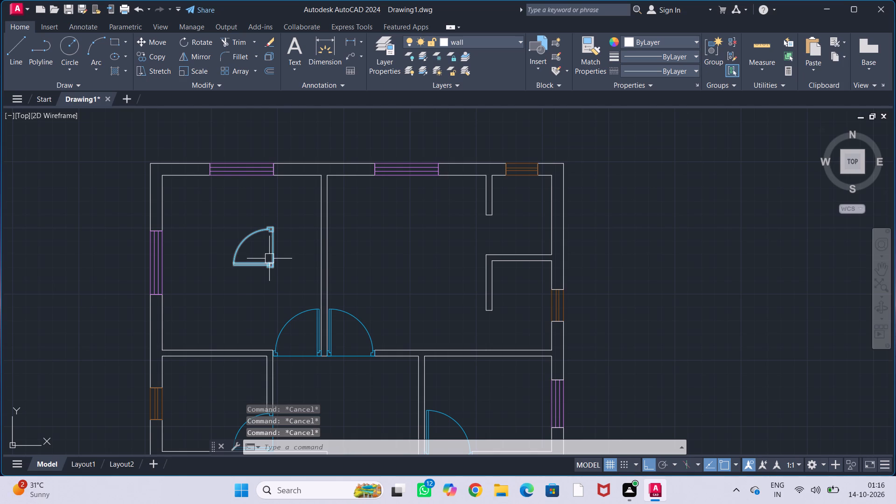
# Mirror the door in the northwest room about a vertical line along its east side, erasing the source door.
pyautogui.click(269, 259)
pyautogui.write('mi')
pyautogui.press('Return')
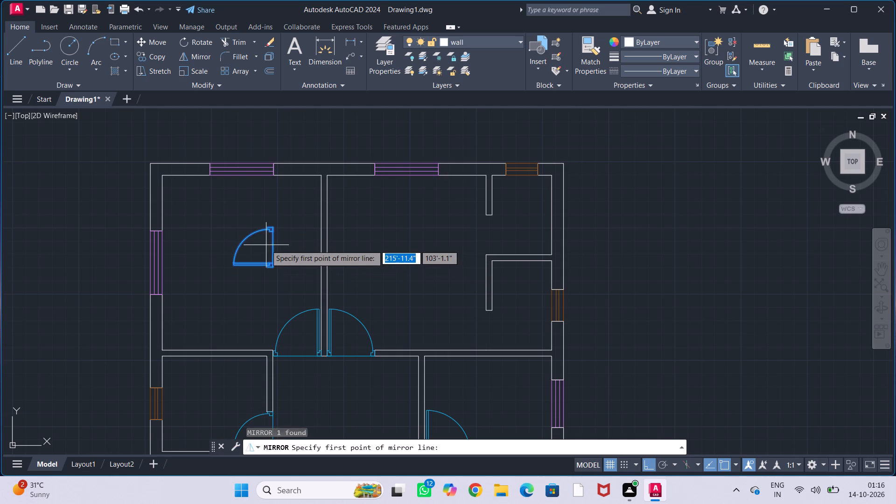
pyautogui.click(275, 247)
pyautogui.click(278, 306)
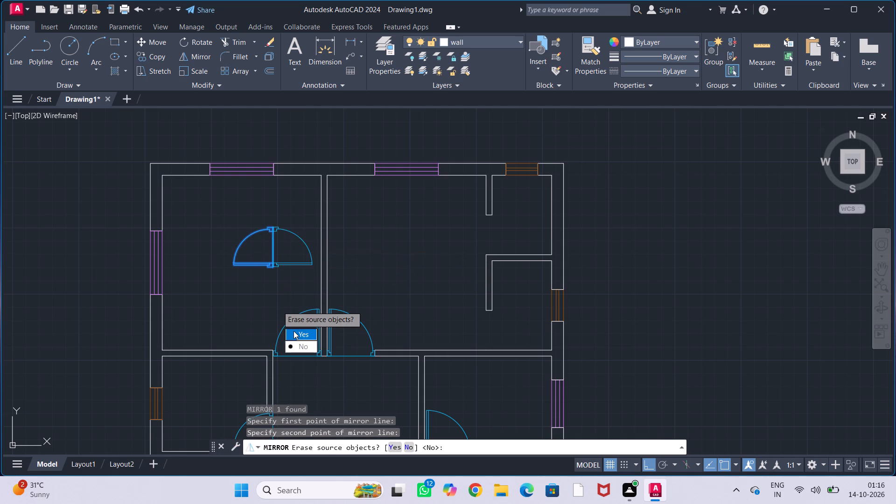
pyautogui.moveTo(294, 331); pyautogui.dragTo(278, 306)
# Move the mirrored door by its upper frame corner to the wall end at the northeast corner small room's west opening.
pyautogui.click(279, 265)
pyautogui.press('m')
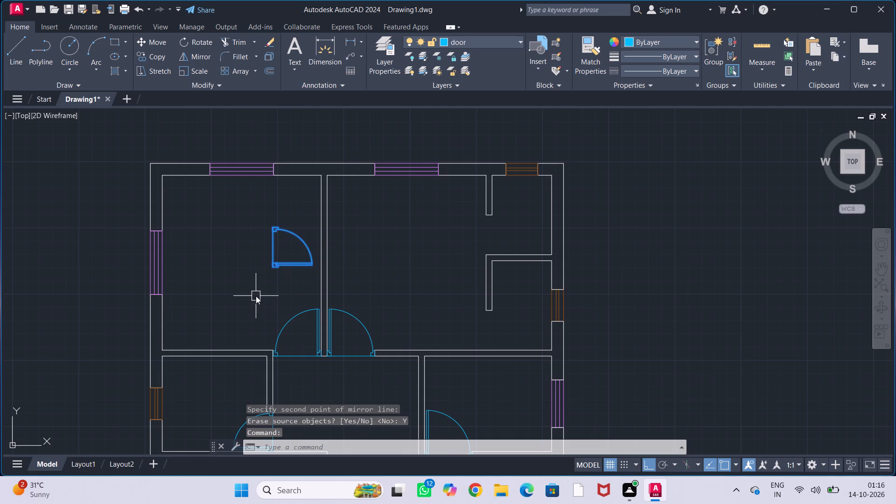
pyautogui.press('Return')
pyautogui.scroll(2, 273, 223)
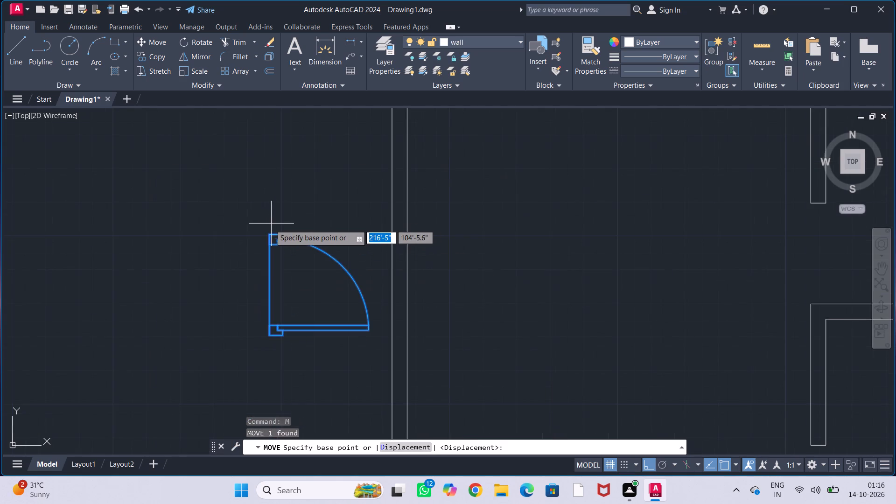
pyautogui.scroll(2, 270, 224)
pyautogui.click(262, 250)
pyautogui.scroll(-3, 277, 250)
pyautogui.scroll(1, 562, 242)
pyautogui.click(632, 228)
pyautogui.scroll(-2, 581, 261)
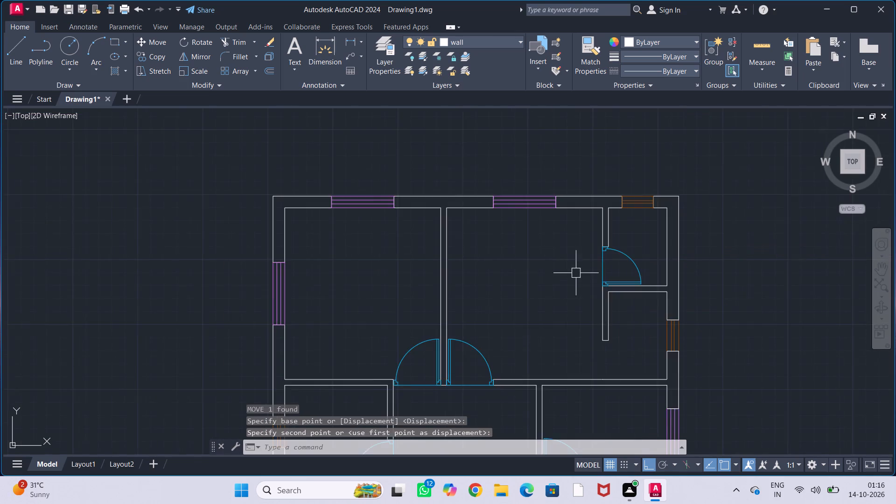
# Copy the northeast small room's door about 6' straight south into the west opening of the small room below it.
pyautogui.moveTo(576, 278); pyautogui.dragTo(489, 196, button='middle')
pyautogui.click(545, 195)
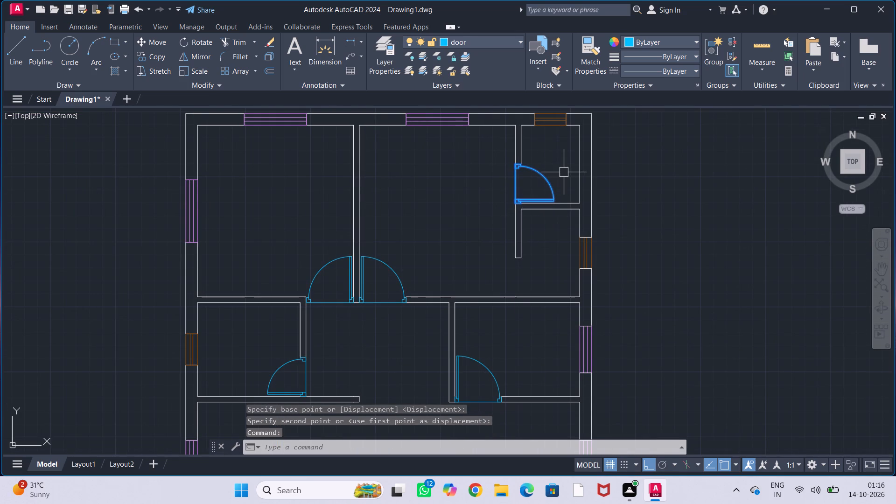
pyautogui.write('co')
pyautogui.press('Return')
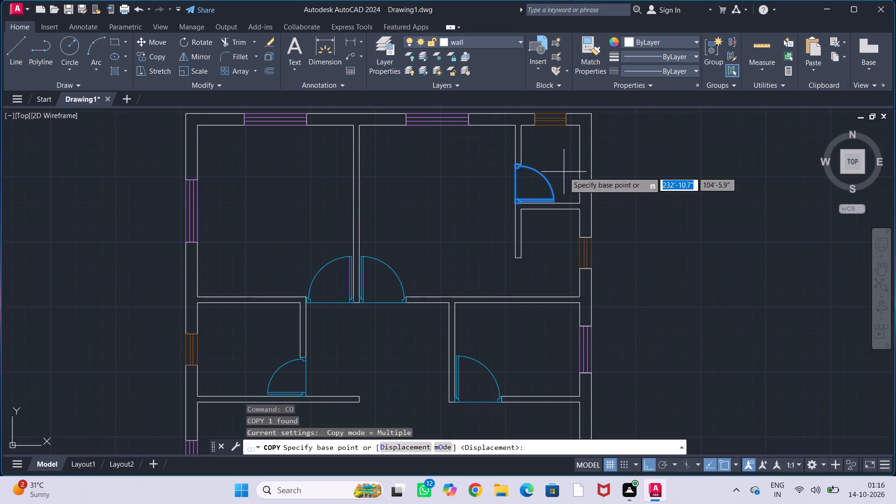
pyautogui.scroll(2, 501, 221)
pyautogui.scroll(2, 531, 182)
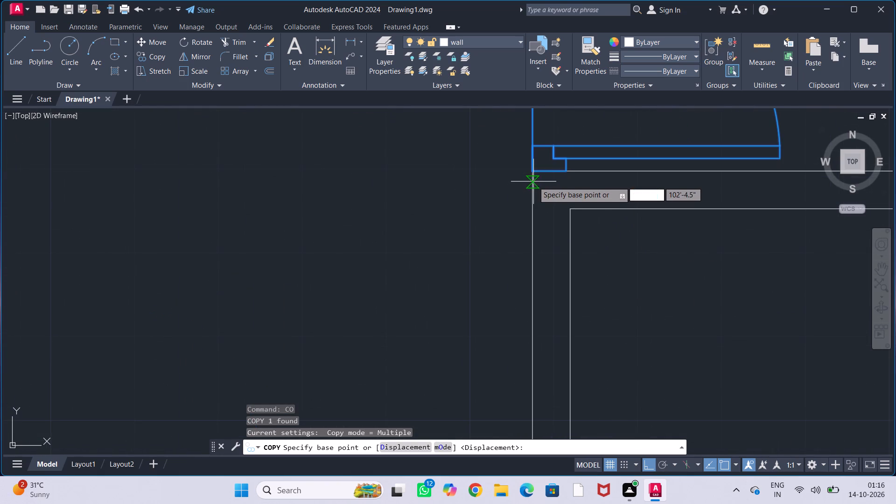
pyautogui.scroll(-4, 533, 182)
pyautogui.moveTo(532, 202); pyautogui.dragTo(510, 287, button='middle')
pyautogui.scroll(2, 512, 236)
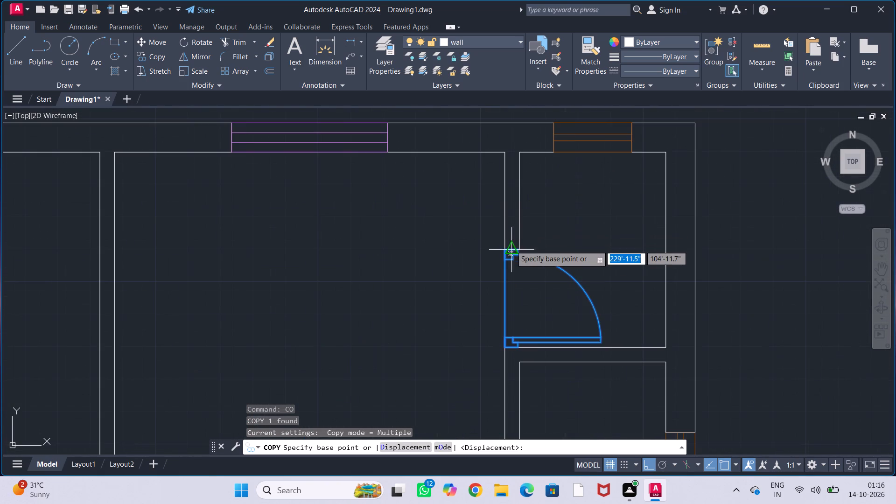
pyautogui.scroll(2, 505, 245)
pyautogui.click(500, 254)
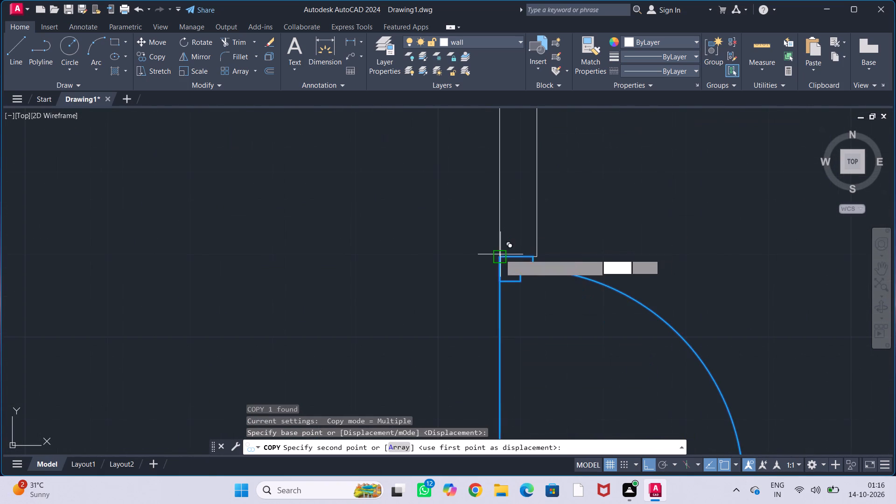
pyautogui.scroll(-2, 507, 235)
pyautogui.moveTo(506, 275); pyautogui.dragTo(505, 188, button='middle')
pyautogui.scroll(-1, 508, 359)
pyautogui.moveTo(508, 359); pyautogui.dragTo(496, 212, button='middle')
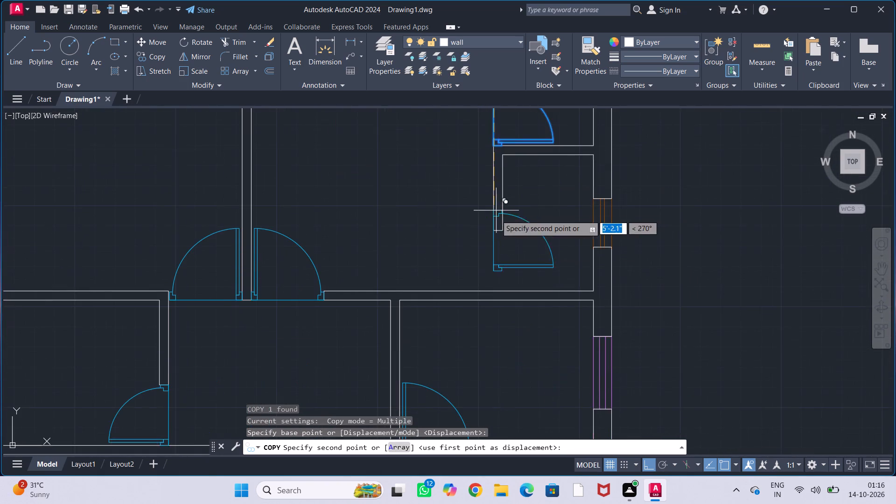
pyautogui.scroll(2, 489, 249)
pyautogui.click(496, 203)
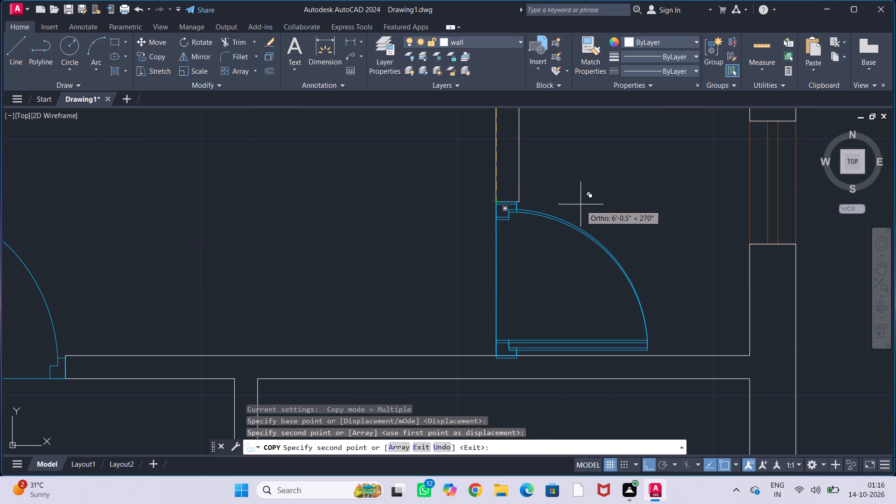
pyautogui.press('Escape')
pyautogui.press('Escape')
pyautogui.press('Escape')
pyautogui.press('Escape')
pyautogui.press('Escape')
# Look over the floor plan to check the placed doors and the openings around the central hall.
pyautogui.scroll(-3, 598, 191)
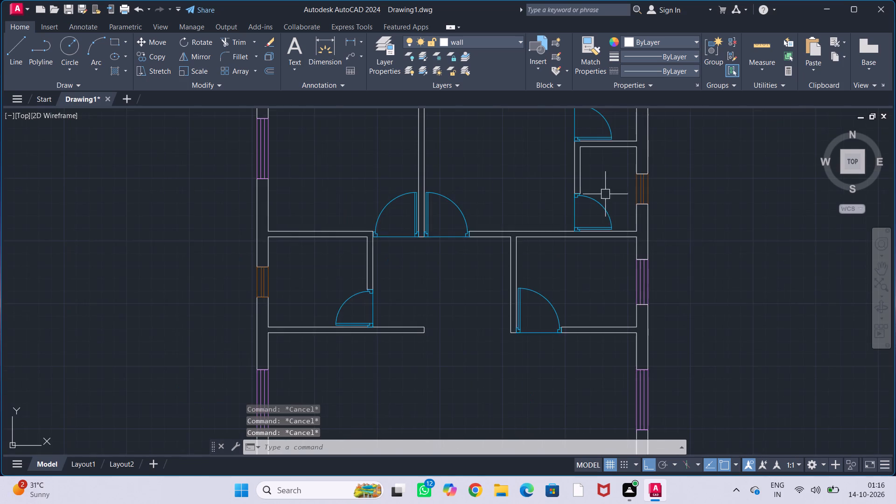
pyautogui.moveTo(619, 185); pyautogui.dragTo(604, 236, button='middle')
pyautogui.scroll(-1, 619, 185)
pyautogui.moveTo(606, 231); pyautogui.dragTo(572, 238, button='middle')
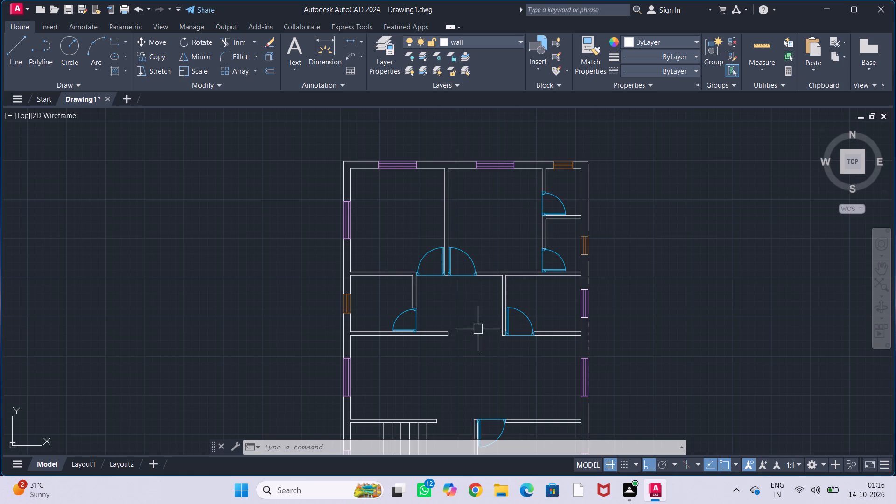
pyautogui.scroll(-1, 479, 327)
pyautogui.moveTo(471, 371); pyautogui.dragTo(434, 301, button='middle')
pyautogui.scroll(2, 427, 300)
pyautogui.moveTo(433, 287); pyautogui.dragTo(518, 273, button='middle')
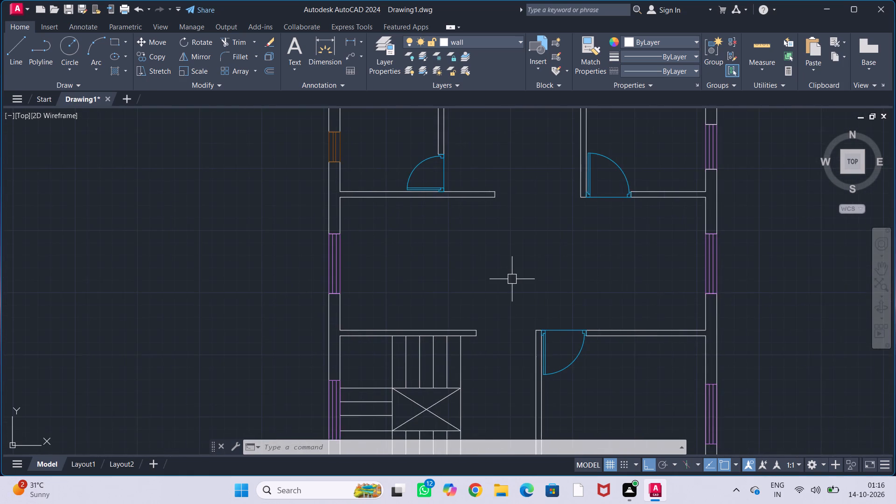
pyautogui.scroll(1, 514, 278)
pyautogui.moveTo(524, 276); pyautogui.dragTo(471, 305, button='middle')
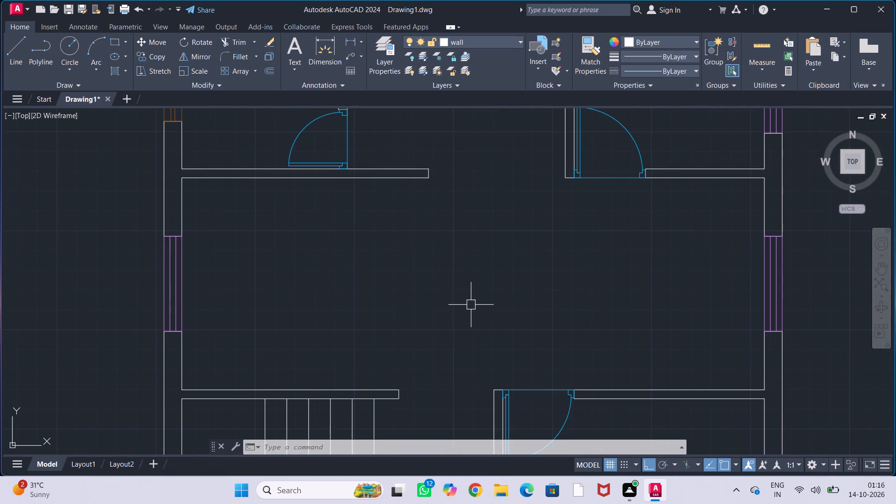
# Save the drawing in Documents under the file name "floor plan 1".
pyautogui.hotkey('ctrl', 's')
pyautogui.click(435, 351)
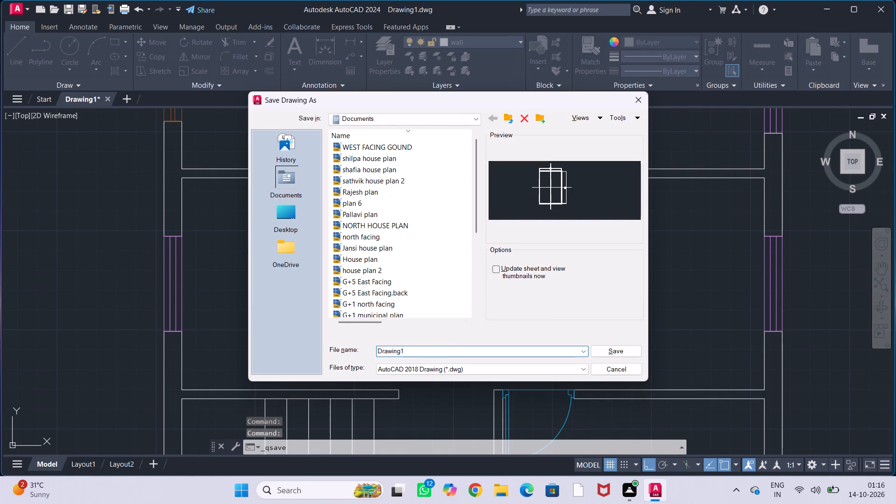
pyautogui.press('BackSpace')
pyautogui.press('BackSpace')
pyautogui.press('BackSpace')
pyautogui.press('BackSpace')
pyautogui.press('BackSpace')
pyautogui.press('BackSpace')
pyautogui.press('BackSpace')
pyautogui.press('BackSpace')
pyautogui.press('BackSpace')
pyautogui.press('BackSpace')
pyautogui.press('BackSpace')
pyautogui.write('floor plan')
pyautogui.press('space')
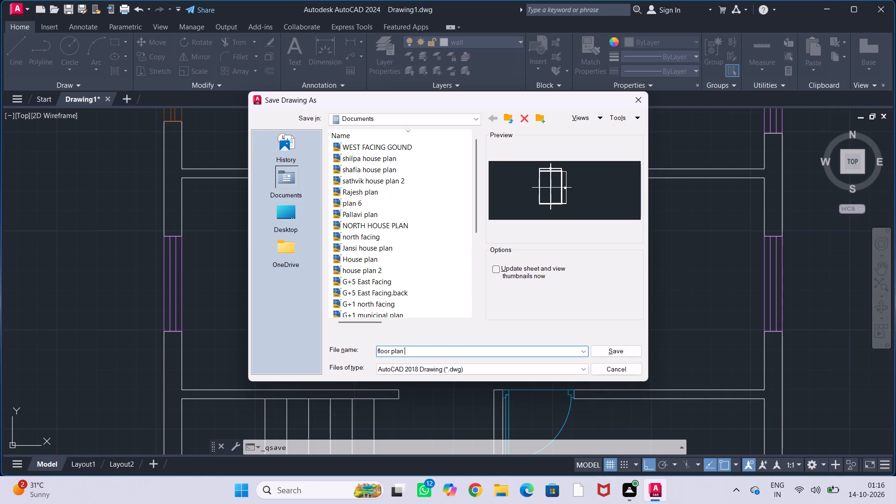
pyautogui.write('1')
pyautogui.click(631, 349)
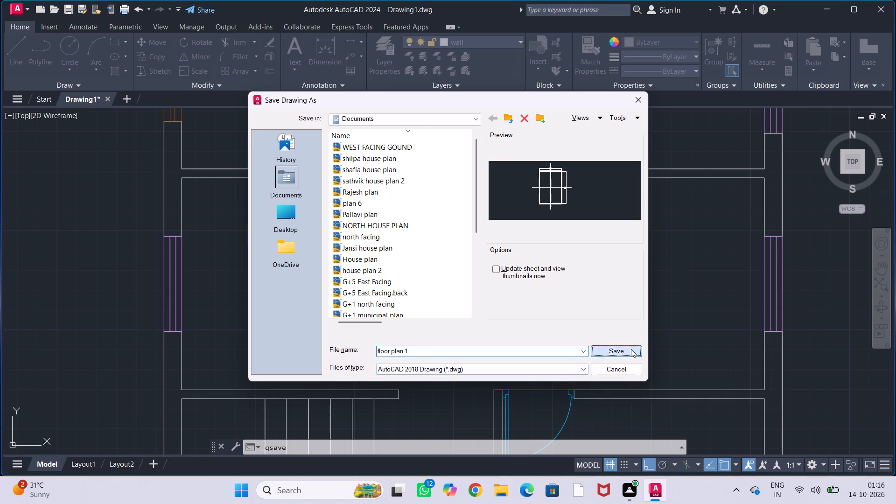
# Examine the whole floor plan, from the north rooms to the staircase and entrance.
pyautogui.scroll(-2, 554, 314)
pyautogui.moveTo(572, 297); pyautogui.dragTo(482, 322, button='middle')
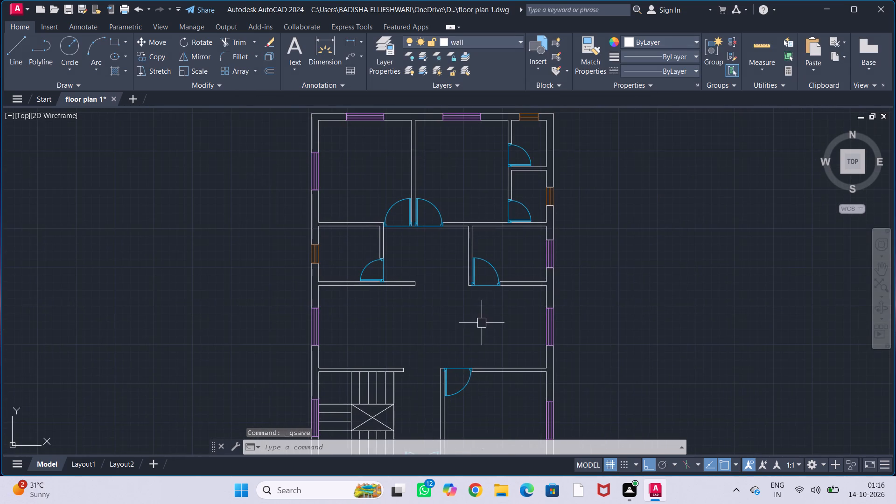
pyautogui.moveTo(462, 355); pyautogui.dragTo(450, 317, button='middle')
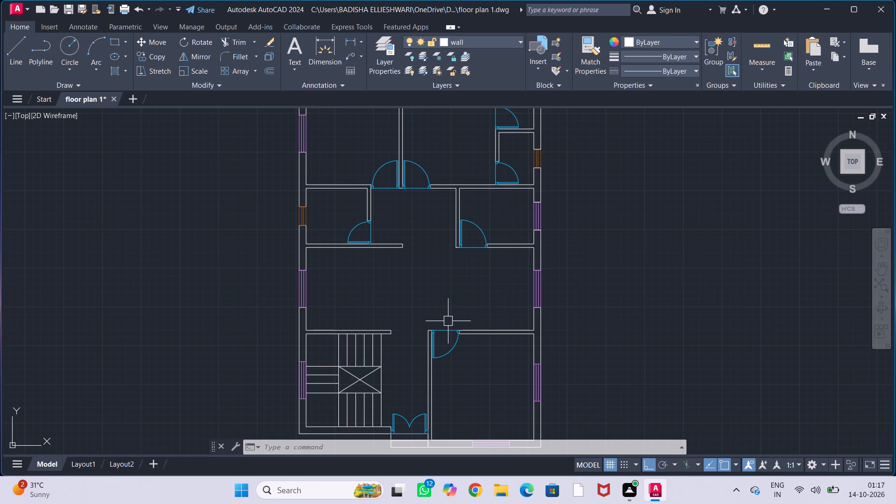
pyautogui.scroll(-1, 424, 290)
pyautogui.moveTo(429, 293); pyautogui.dragTo(367, 287, button='middle')
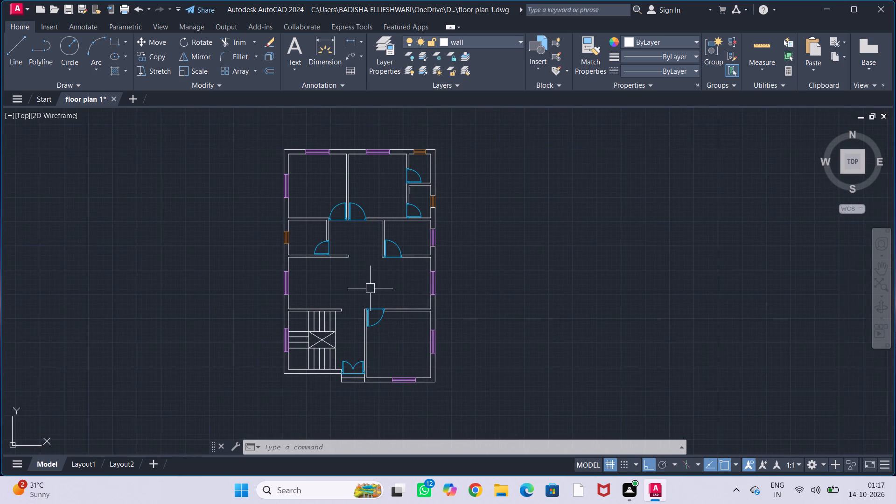
pyautogui.moveTo(488, 281); pyautogui.dragTo(428, 281, button='middle')
pyautogui.moveTo(465, 274); pyautogui.dragTo(448, 284, button='middle')
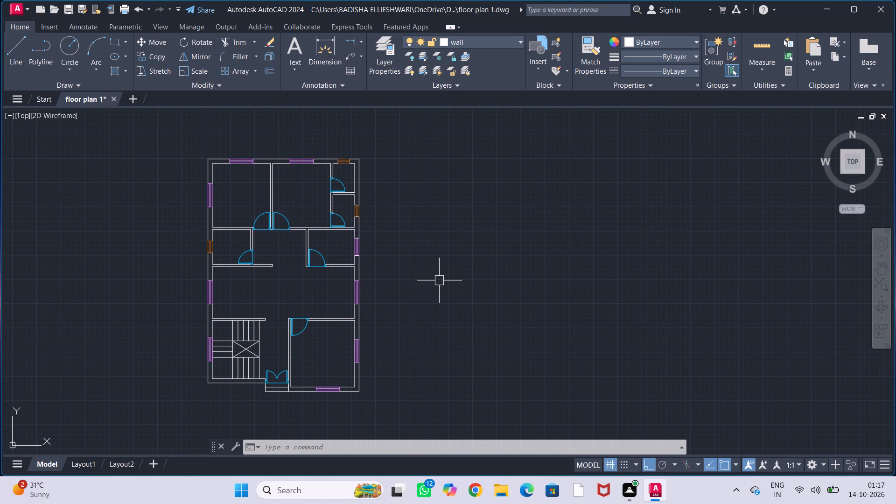
pyautogui.moveTo(407, 270); pyautogui.dragTo(511, 290, button='middle')
# Add a multiline text label in the northwest room reading "BEDROOM" with "10'-0" X 11'-0"" on the second line.
pyautogui.scroll(1, 320, 199)
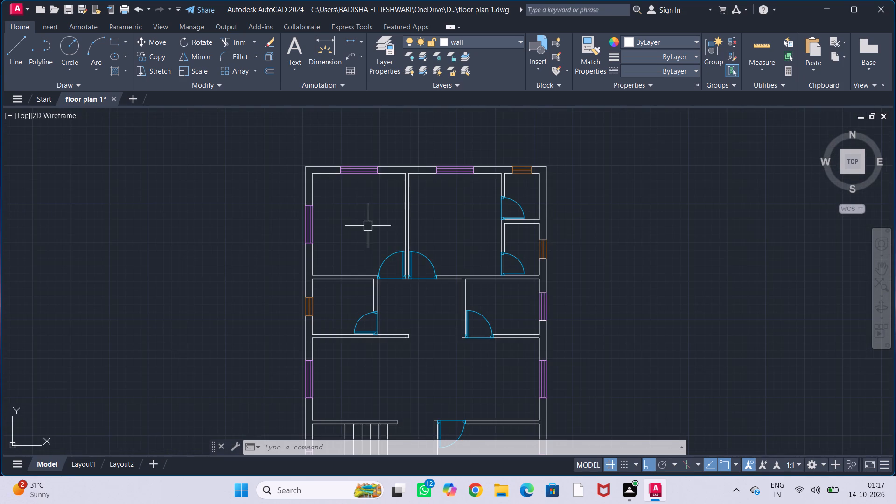
pyautogui.middleClick(369, 227)
pyautogui.scroll(1, 361, 227)
pyautogui.moveTo(362, 226); pyautogui.dragTo(341, 230, button='middle')
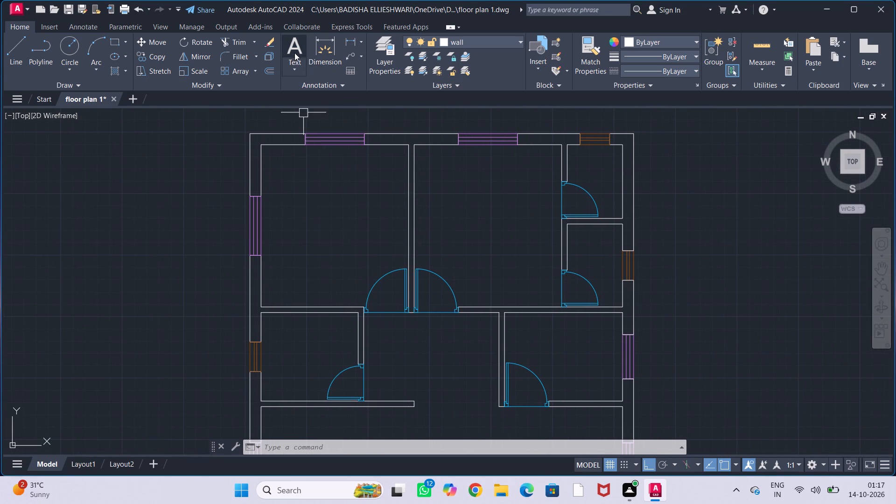
pyautogui.click(294, 51)
pyautogui.click(302, 192)
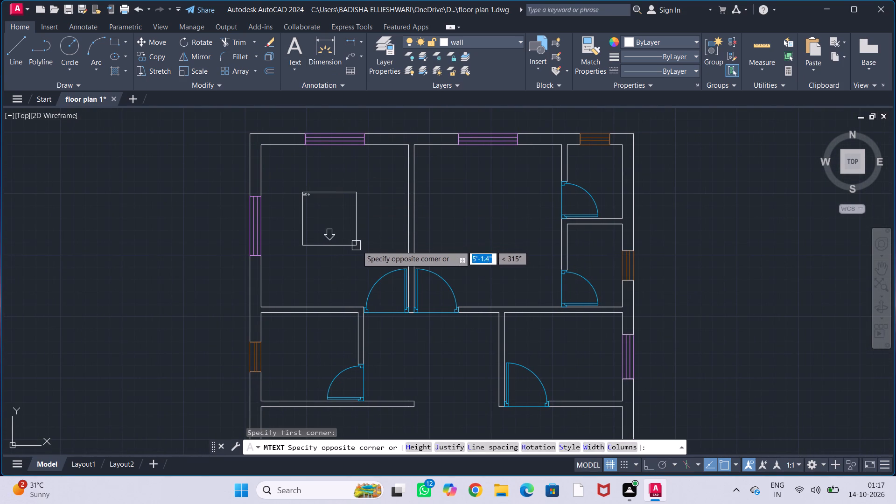
pyautogui.click(361, 239)
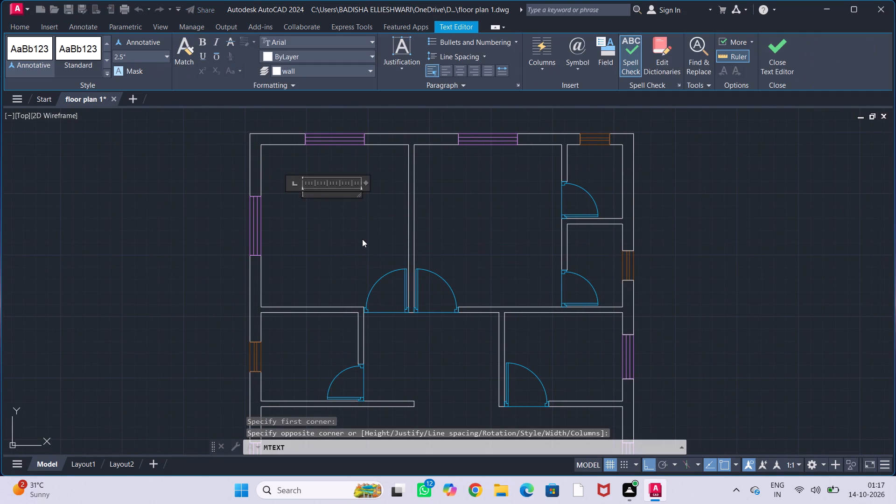
pyautogui.write('BEDROOM')
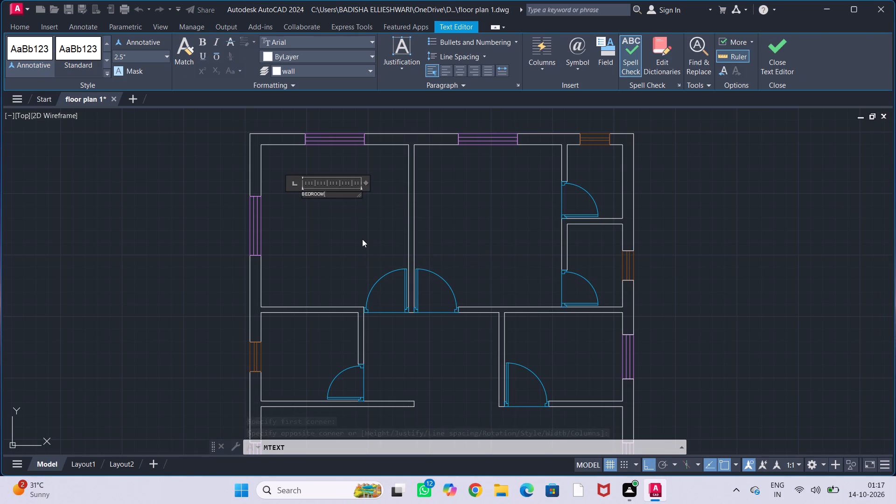
pyautogui.press('Return')
pyautogui.write('10')
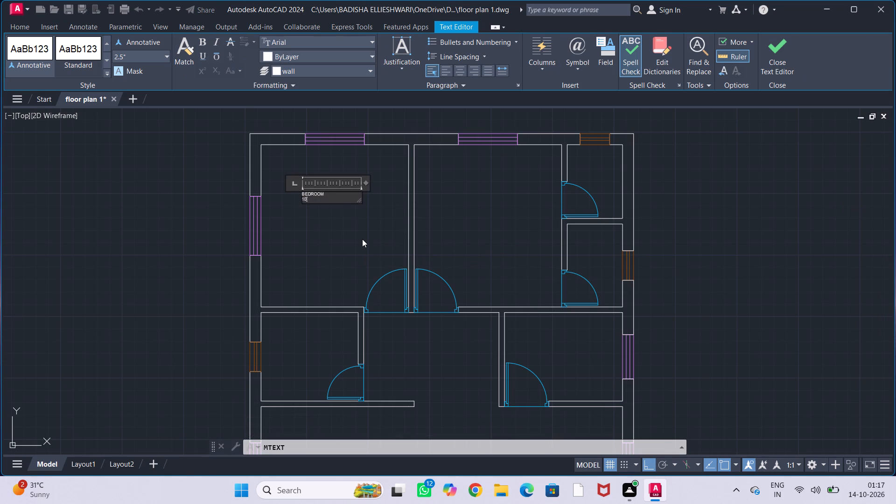
pyautogui.press("'")
pyautogui.write('-0" X')
pyautogui.press('space')
pyautogui.write('11')
pyautogui.press('-')
pyautogui.press('BackSpace')
pyautogui.write('\'-0"')
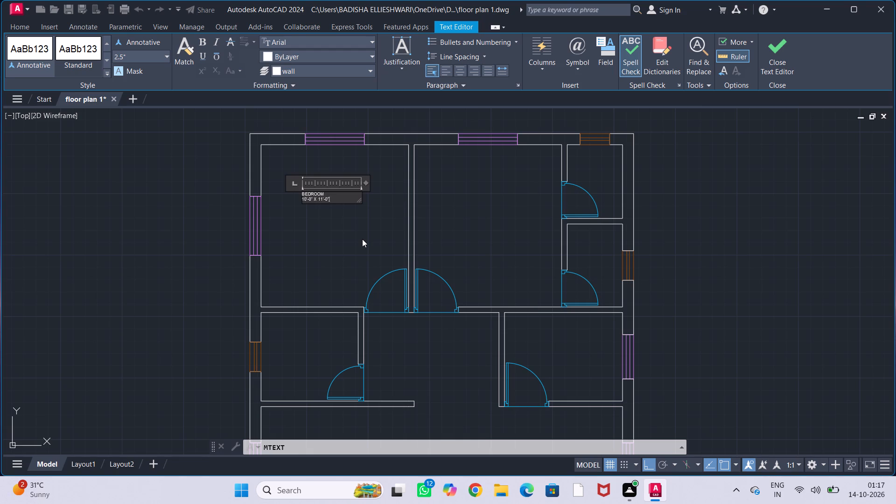
pyautogui.click(356, 239)
# Set the text height of the northwest room's BEDROOM label to 5".
pyautogui.click(314, 196)
pyautogui.rightClick(315, 196)
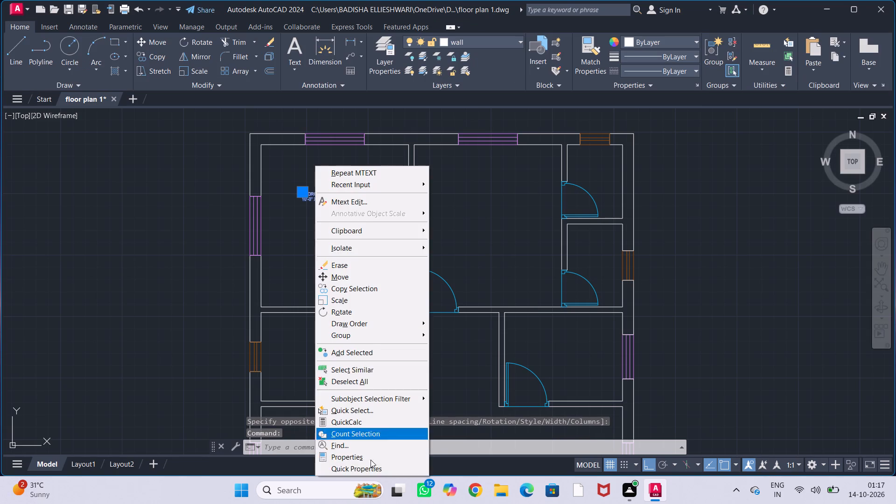
pyautogui.click(381, 452)
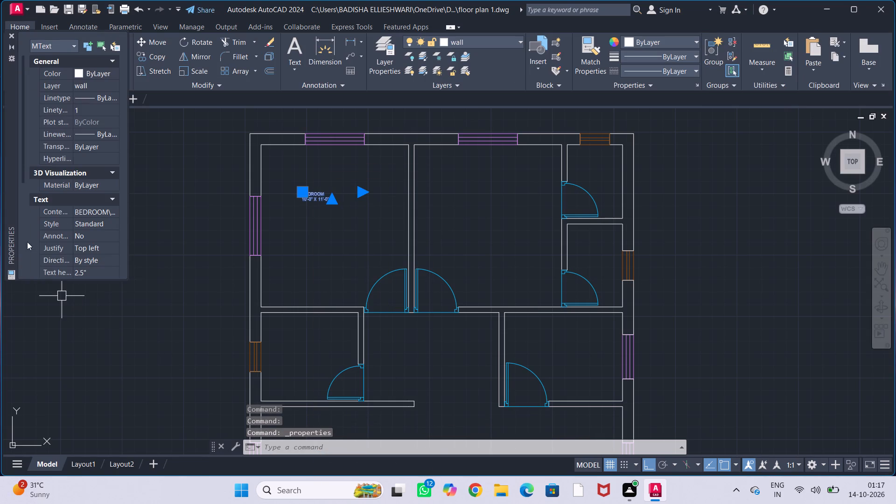
pyautogui.scroll(-1, 53, 202)
pyautogui.click(93, 223)
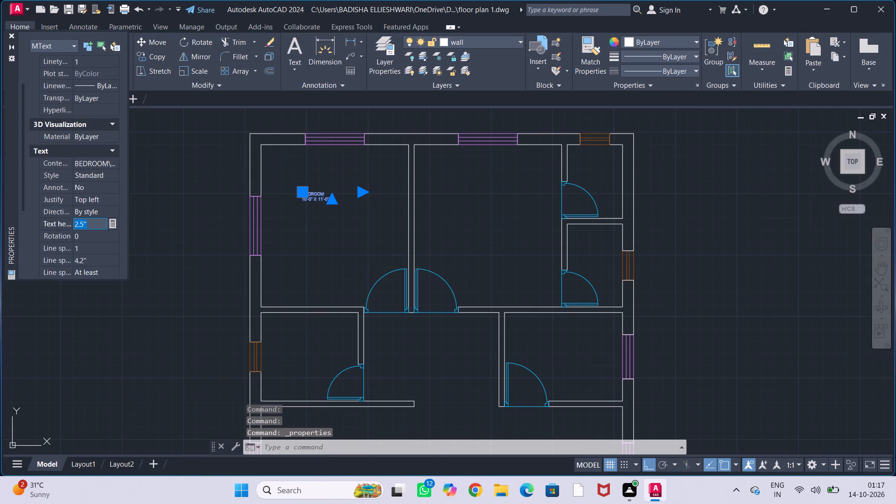
pyautogui.press('BackSpace')
pyautogui.write('5"')
pyautogui.press('Return')
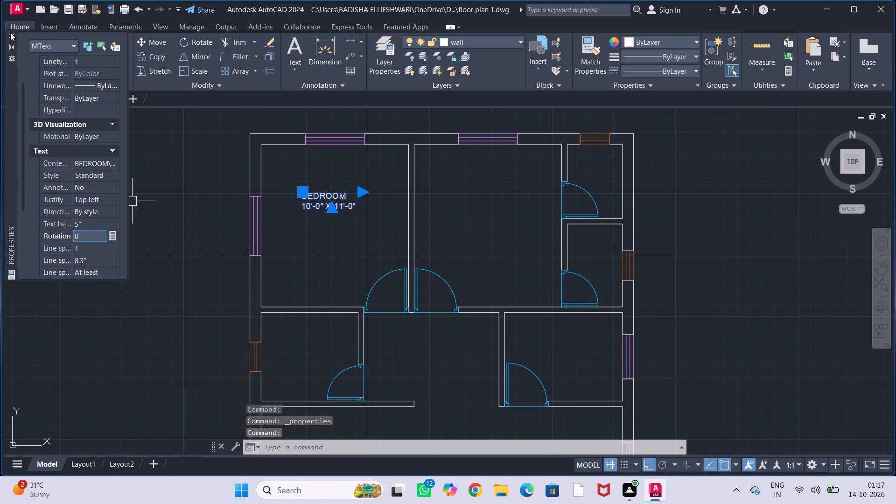
pyautogui.click(11, 33)
pyautogui.press('Escape')
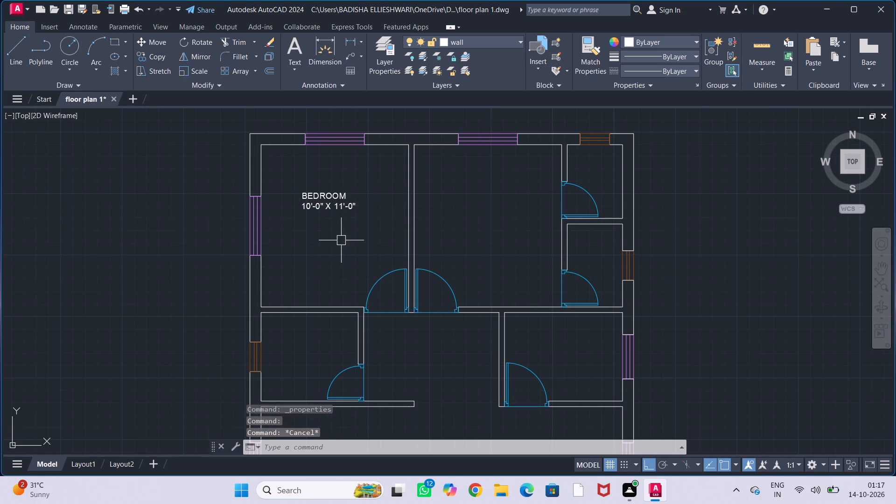
pyautogui.press('Escape')
pyautogui.press('Escape')
pyautogui.press('Escape')
# Copy the BEDROOM label into the adjacent north bedroom and, with Ortho off, into the two small northeast rooms.
pyautogui.click(337, 208)
pyautogui.write('CO')
pyautogui.press('Return')
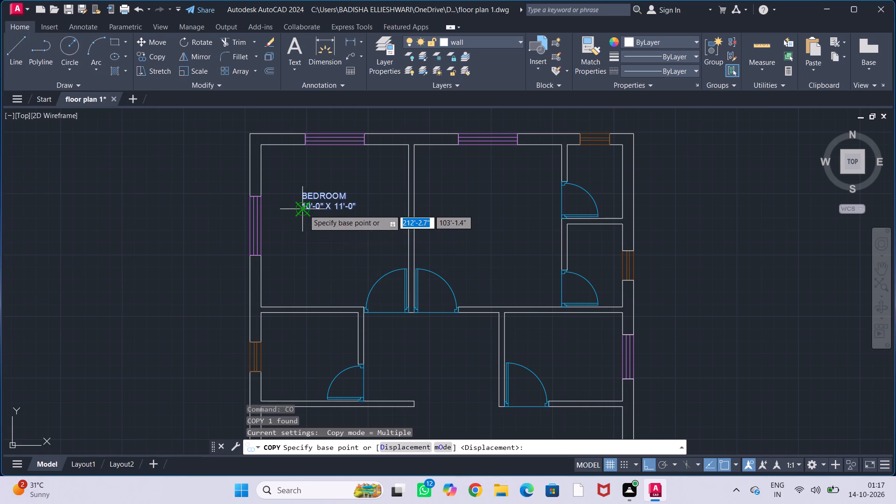
pyautogui.click(304, 210)
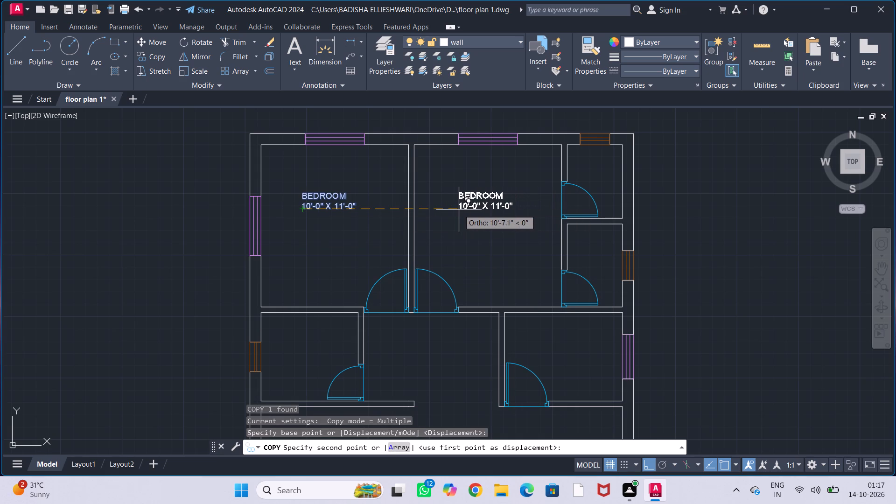
pyautogui.click(461, 210)
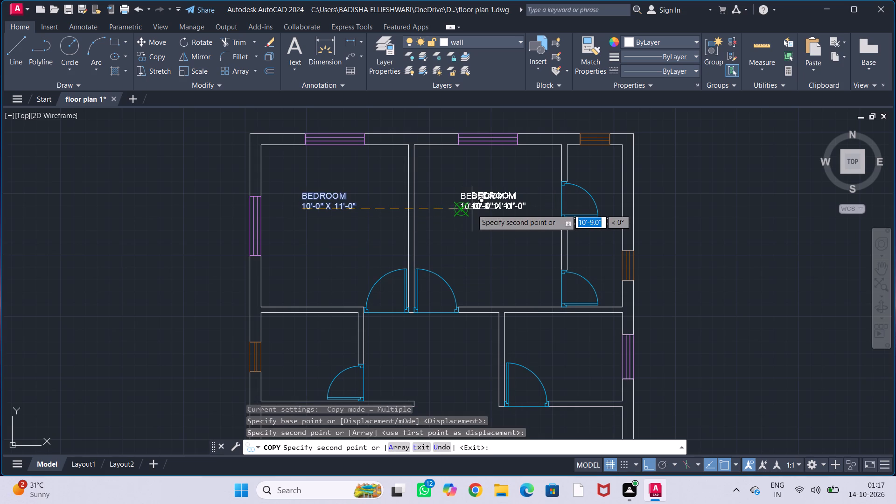
pyautogui.press('F8')
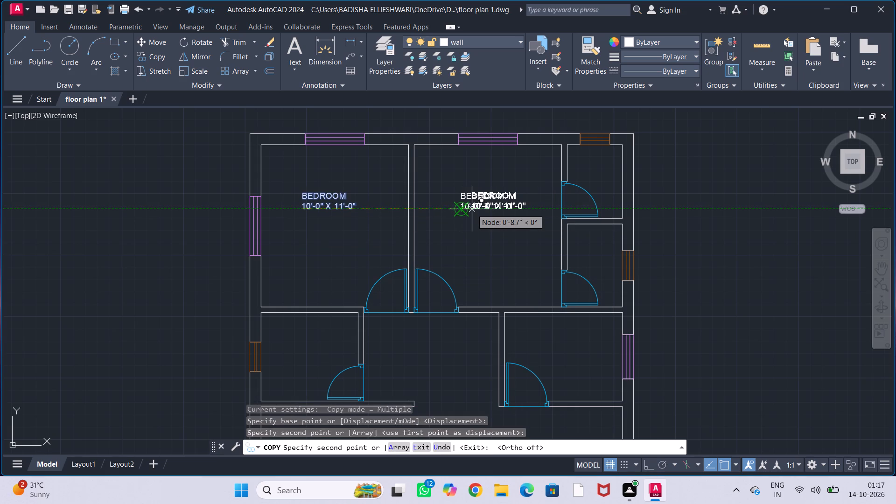
pyautogui.click(574, 176)
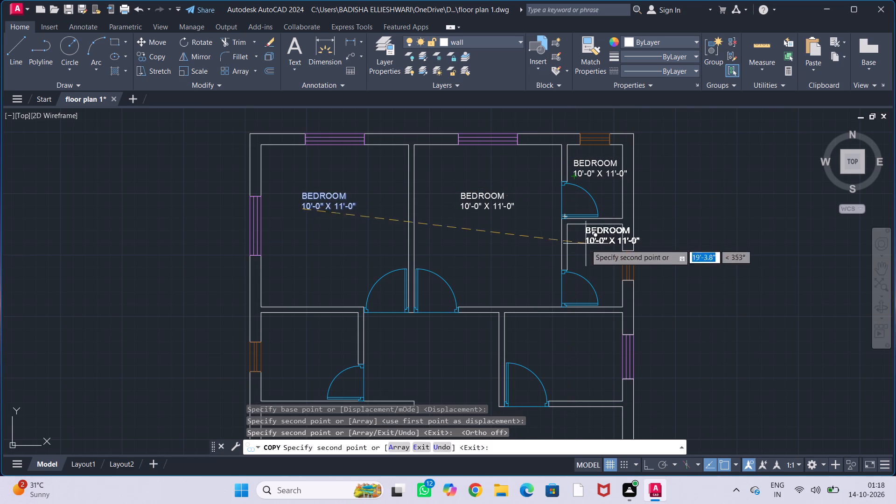
pyautogui.click(577, 260)
# Continue copying the label into the west and east middle rooms, the southeast room, and the east and west sides of the large hall.
pyautogui.scroll(-1, 565, 312)
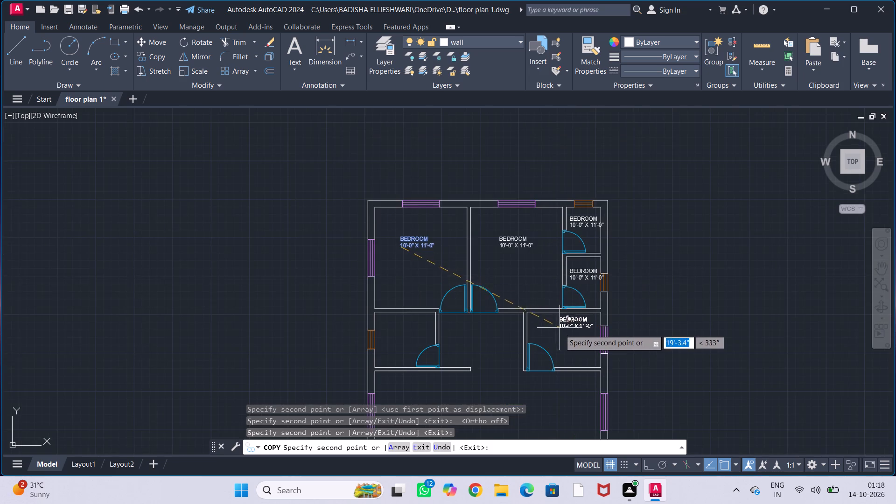
pyautogui.moveTo(559, 330); pyautogui.dragTo(489, 252, button='middle')
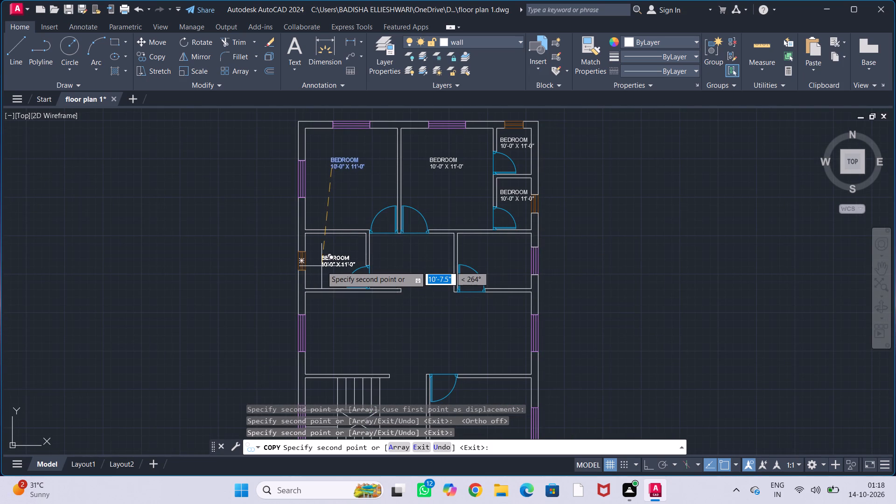
pyautogui.click(322, 266)
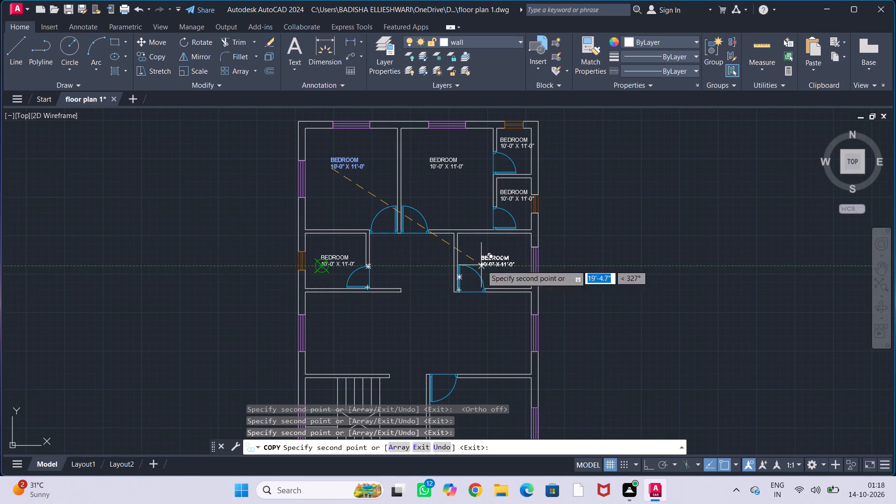
pyautogui.click(482, 265)
pyautogui.moveTo(405, 346); pyautogui.dragTo(416, 278, button='middle')
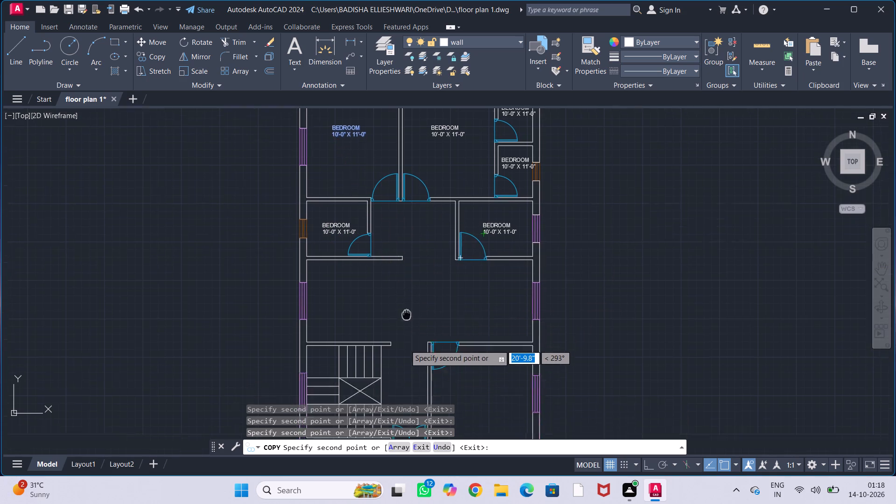
pyautogui.moveTo(416, 278); pyautogui.dragTo(417, 275, button='middle')
pyautogui.moveTo(418, 313); pyautogui.dragTo(415, 277, button='middle')
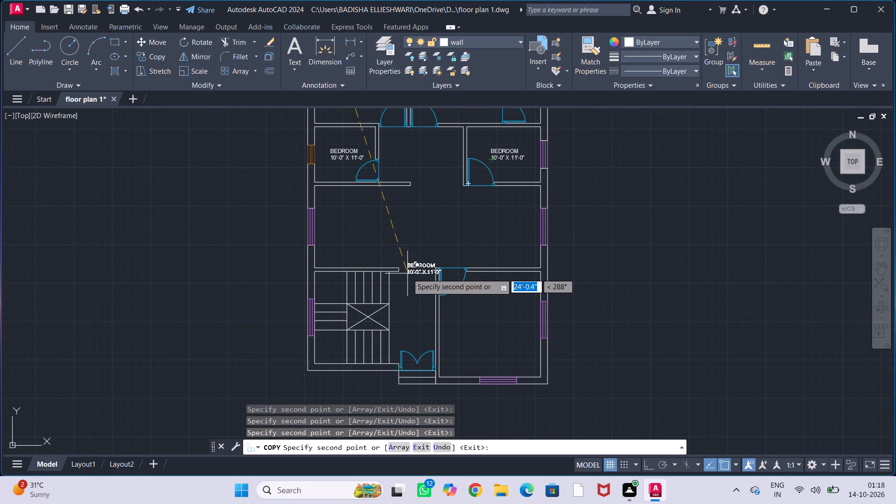
pyautogui.click(479, 326)
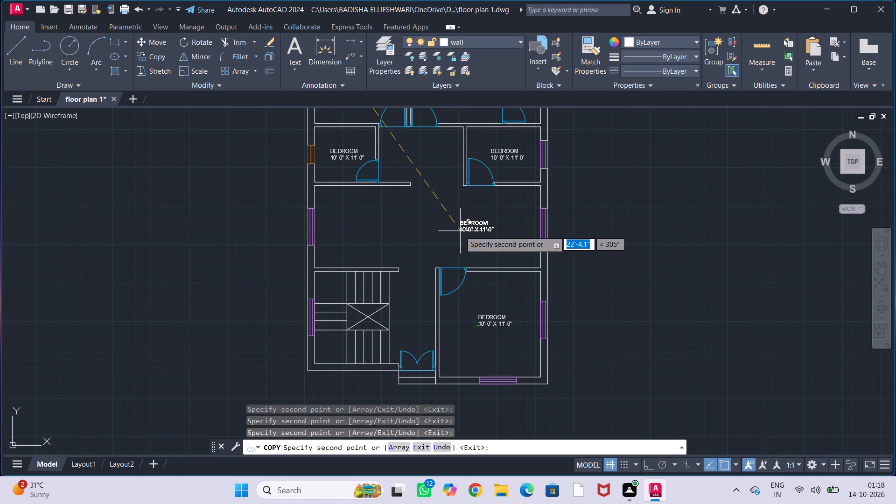
pyautogui.click(469, 231)
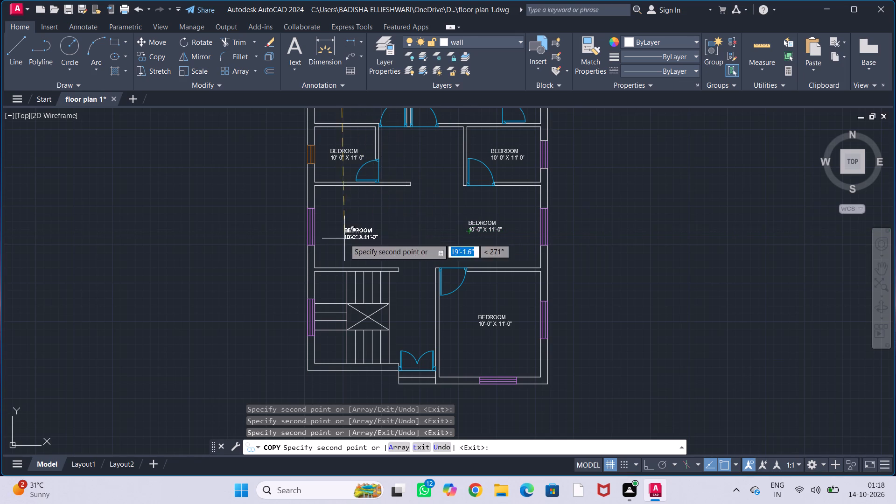
pyautogui.click(346, 235)
pyautogui.press('Escape')
pyautogui.press('Escape')
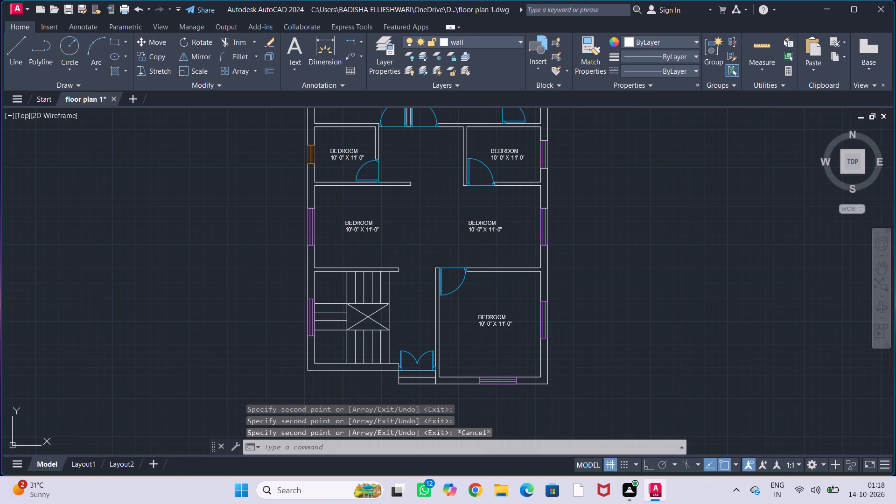
pyautogui.press('Escape')
pyautogui.press('Escape')
pyautogui.press('Escape')
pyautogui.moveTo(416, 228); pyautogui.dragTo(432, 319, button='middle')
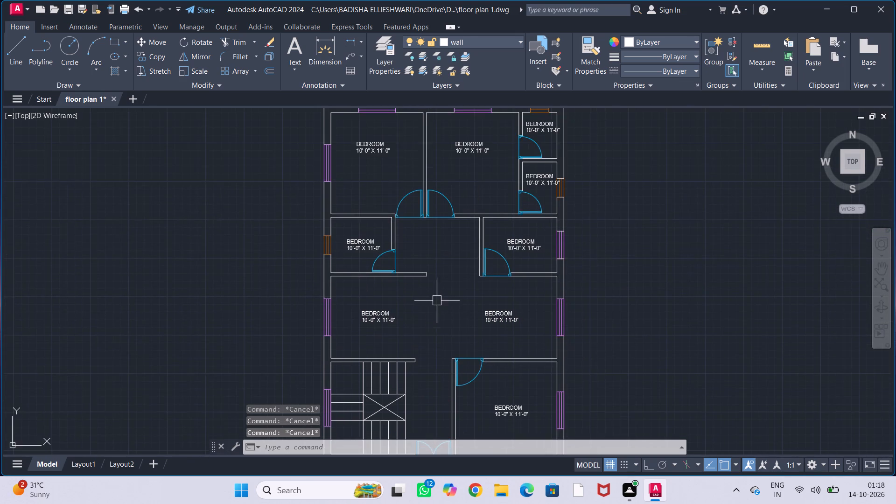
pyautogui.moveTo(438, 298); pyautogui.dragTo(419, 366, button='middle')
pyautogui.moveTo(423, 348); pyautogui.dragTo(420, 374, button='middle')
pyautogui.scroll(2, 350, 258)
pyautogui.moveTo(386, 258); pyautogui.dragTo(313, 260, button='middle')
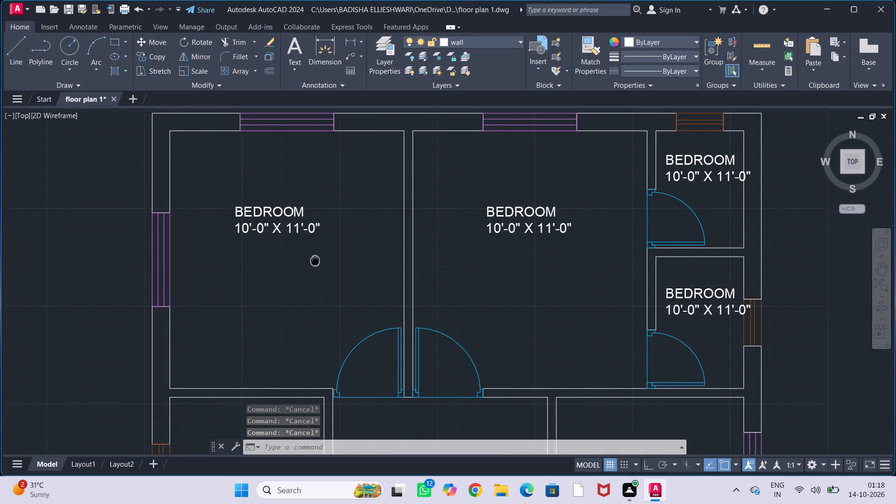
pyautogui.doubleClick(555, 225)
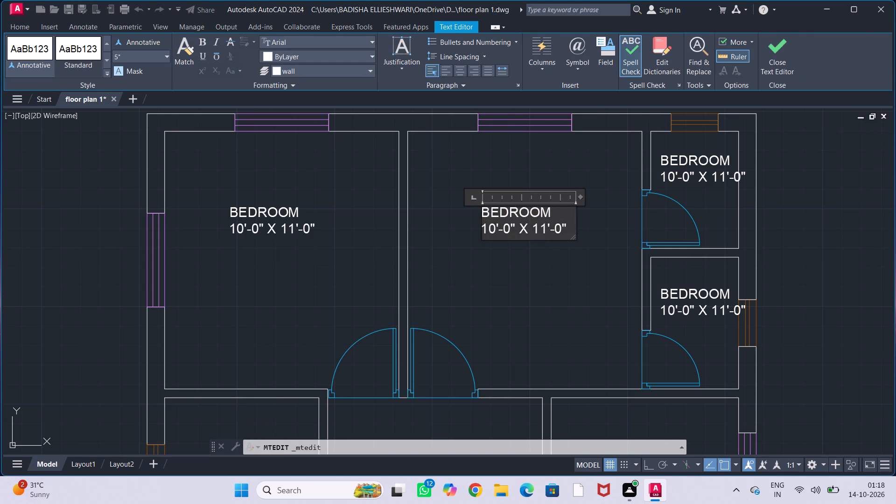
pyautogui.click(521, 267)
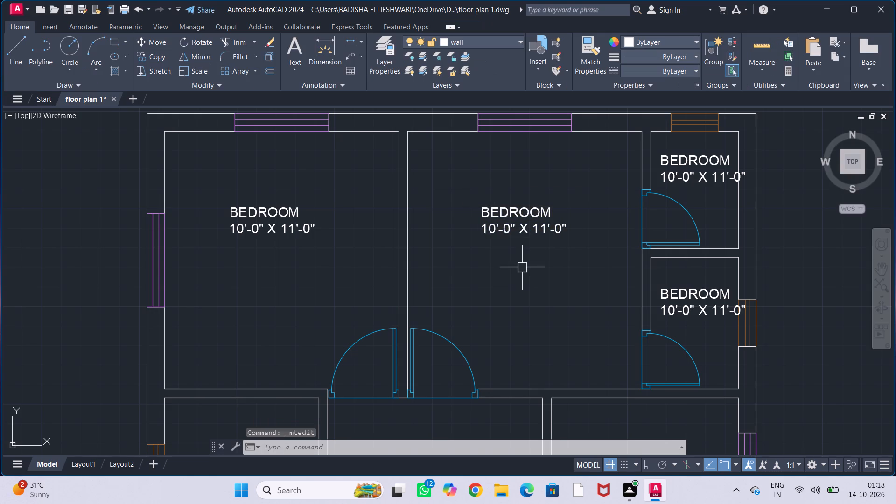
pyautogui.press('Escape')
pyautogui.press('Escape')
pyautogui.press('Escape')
# Rename the northwest room's label as BEDROOM-1.
pyautogui.moveTo(590, 247); pyautogui.dragTo(450, 229, button='middle')
pyautogui.doubleClick(124, 201)
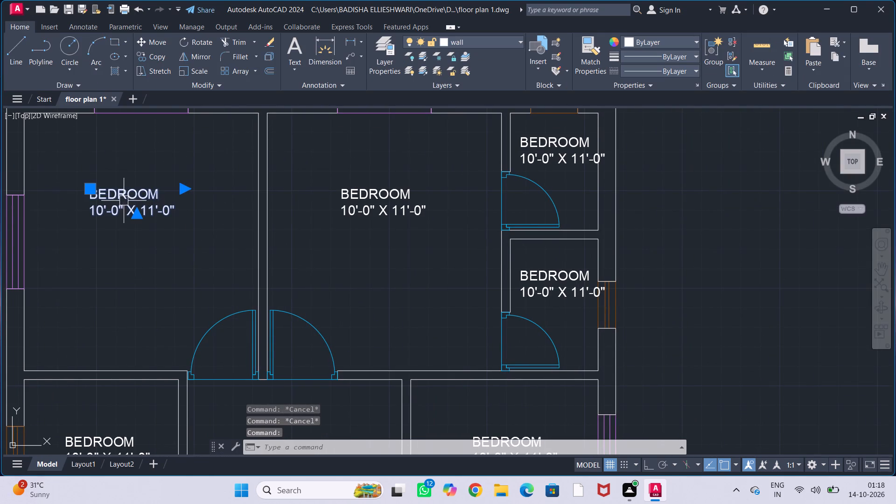
pyautogui.click(160, 196)
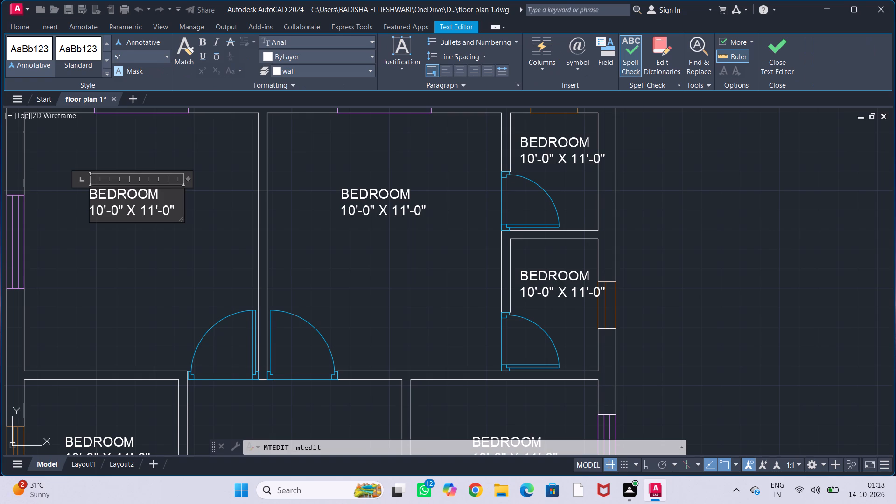
pyautogui.write('-1')
pyautogui.click(134, 246)
# Rename the label of the second north bedroom, east of BEDROOM-1, as BEDROOM-2.
pyautogui.doubleClick(395, 208)
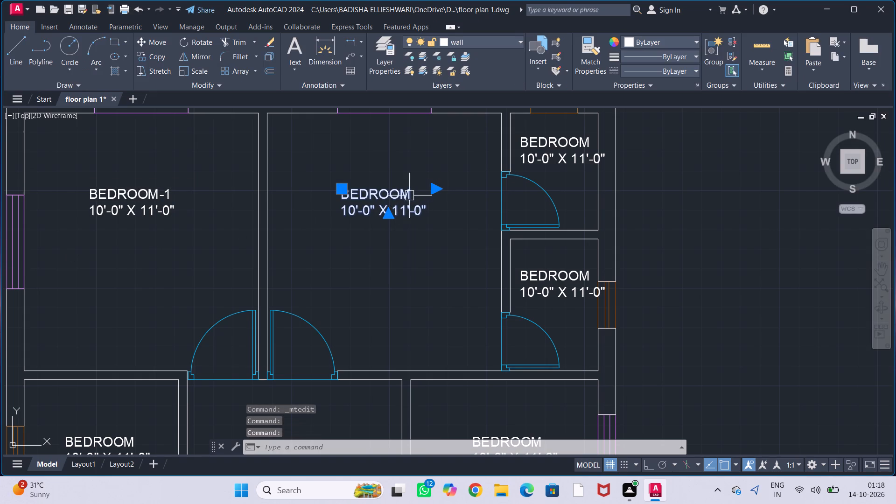
pyautogui.doubleClick(397, 199)
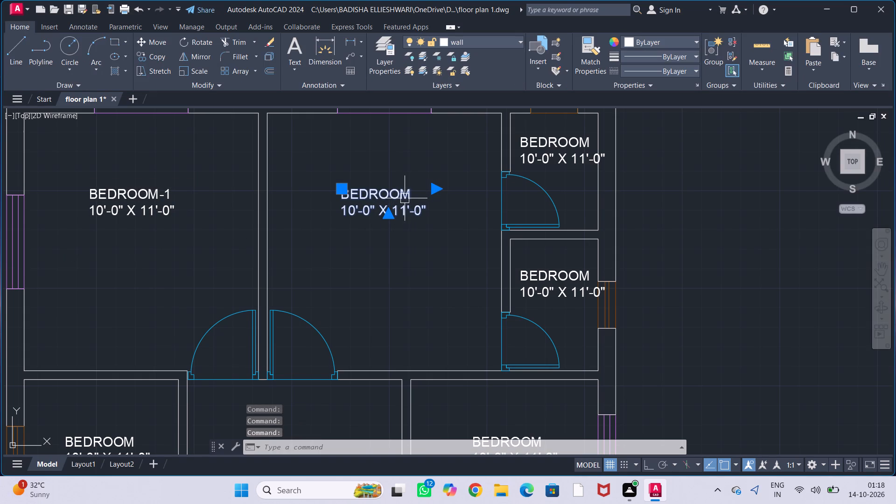
pyautogui.press('Escape')
pyautogui.press('Escape')
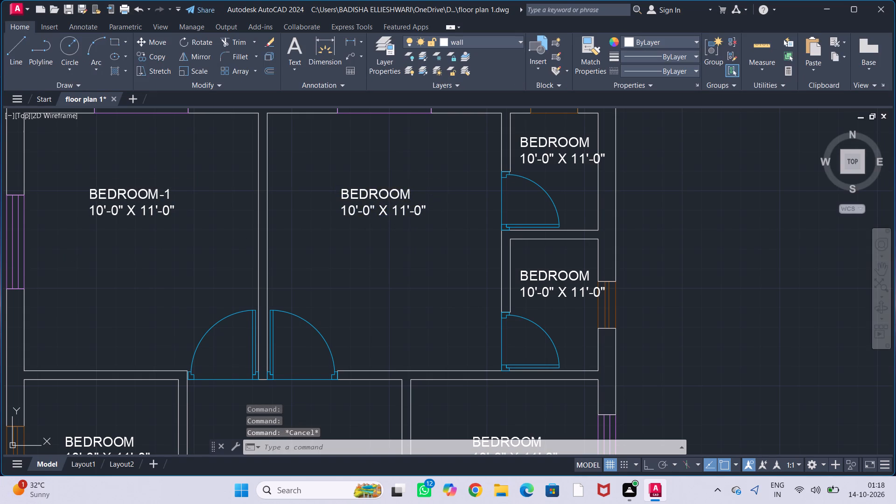
pyautogui.press('Escape')
pyautogui.press('Escape')
pyautogui.doubleClick(388, 195)
pyautogui.click(411, 194)
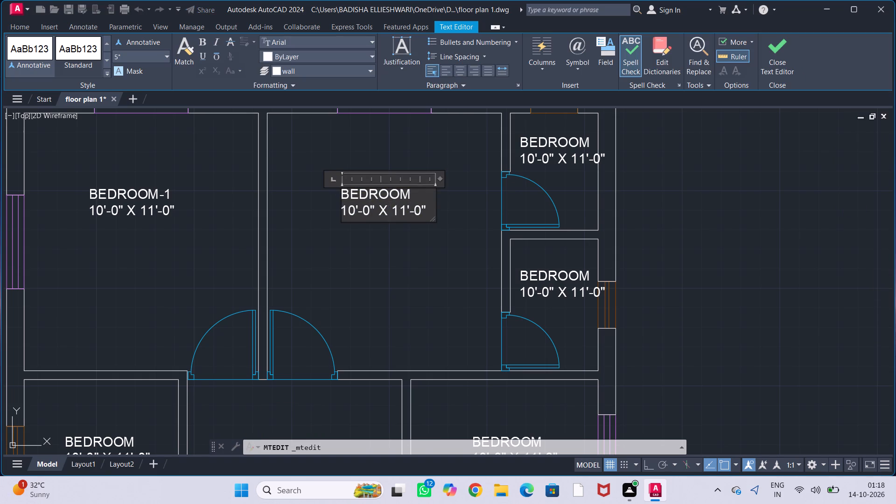
pyautogui.write('-2')
pyautogui.click(405, 272)
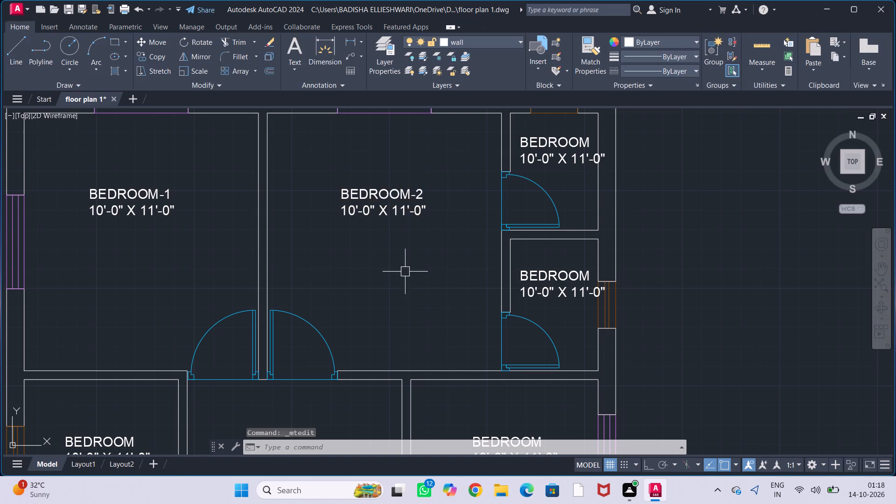
# Rename the label of the northernmost small northeast room, east of BEDROOM-2, as STORE.
pyautogui.scroll(-1, 420, 260)
pyautogui.moveTo(424, 259); pyautogui.dragTo(416, 256, button='middle')
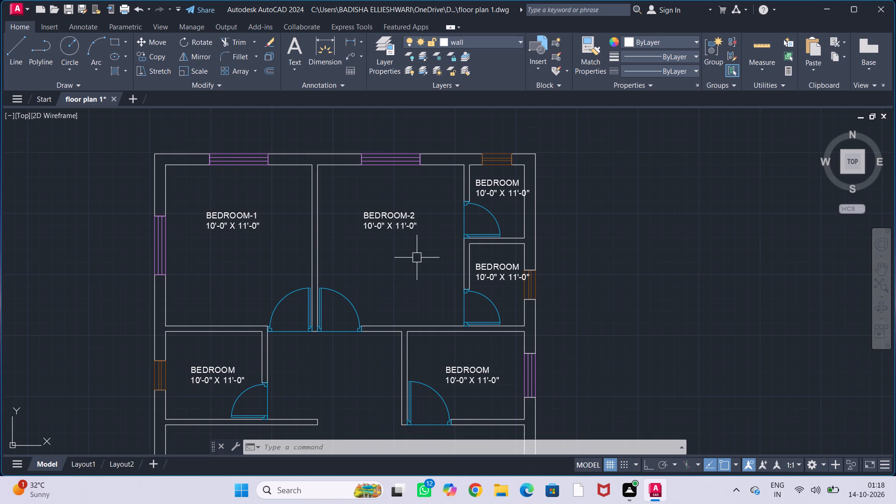
pyautogui.moveTo(404, 263); pyautogui.dragTo(387, 240, button='middle')
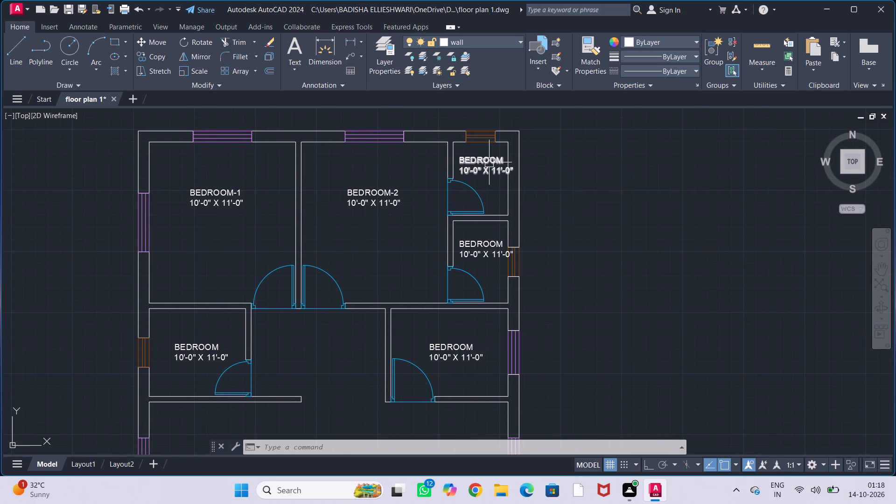
pyautogui.doubleClick(489, 162)
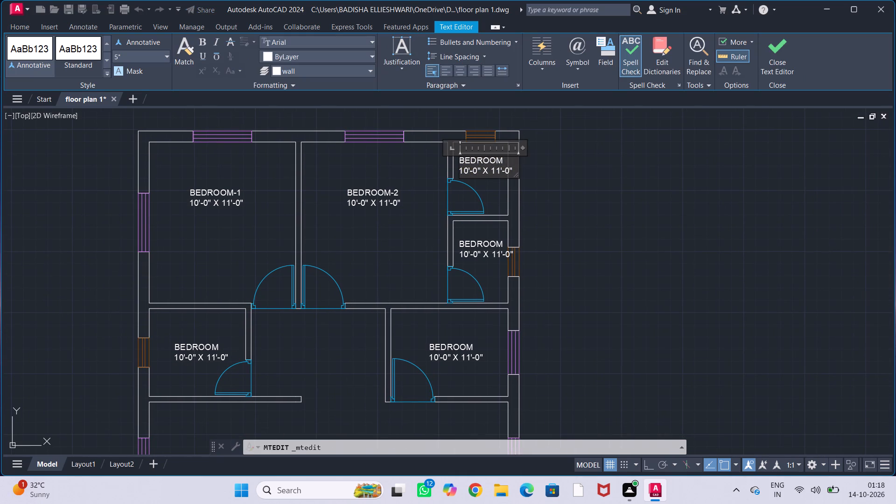
pyautogui.click(502, 161)
pyautogui.press('BackSpace')
pyautogui.press('BackSpace')
pyautogui.press('BackSpace')
pyautogui.press('BackSpace')
pyautogui.press('BackSpace')
pyautogui.press('BackSpace')
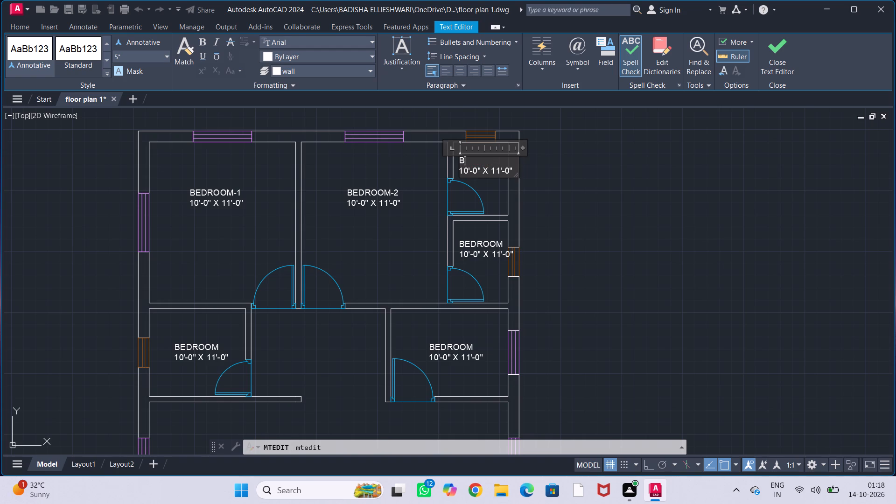
pyautogui.press('BackSpace')
pyautogui.write('STORE')
pyautogui.press('Down')
# Set the dimensions in the STORE label to 4'-4" X 5'-0".
pyautogui.click(468, 168)
pyautogui.press('BackSpace')
pyautogui.press('BackSpace')
pyautogui.press('4')
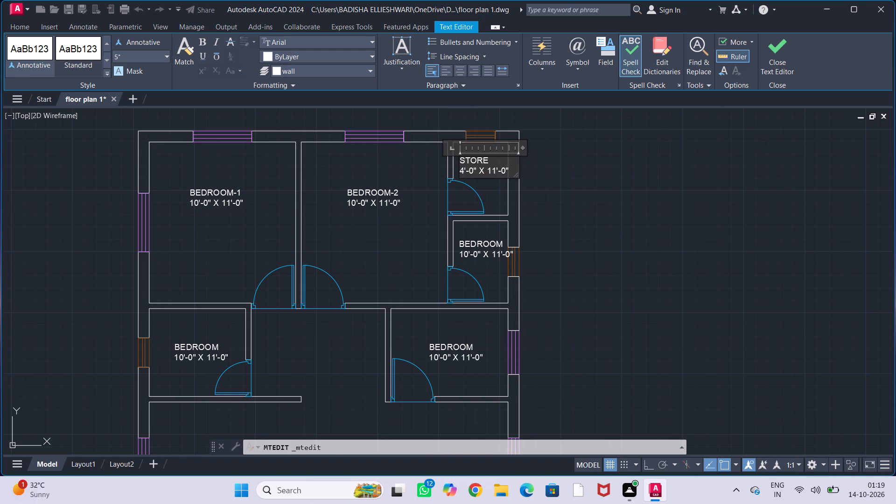
pyautogui.click(473, 171)
pyautogui.press('BackSpace')
pyautogui.press('4')
pyautogui.click(496, 172)
pyautogui.press('BackSpace')
pyautogui.press('BackSpace')
pyautogui.press('5')
# Indent the STORE name with two leading spaces above its dimensions and finish editing the label.
pyautogui.click(460, 161)
pyautogui.press('space')
pyautogui.press('space')
pyautogui.click(487, 190)
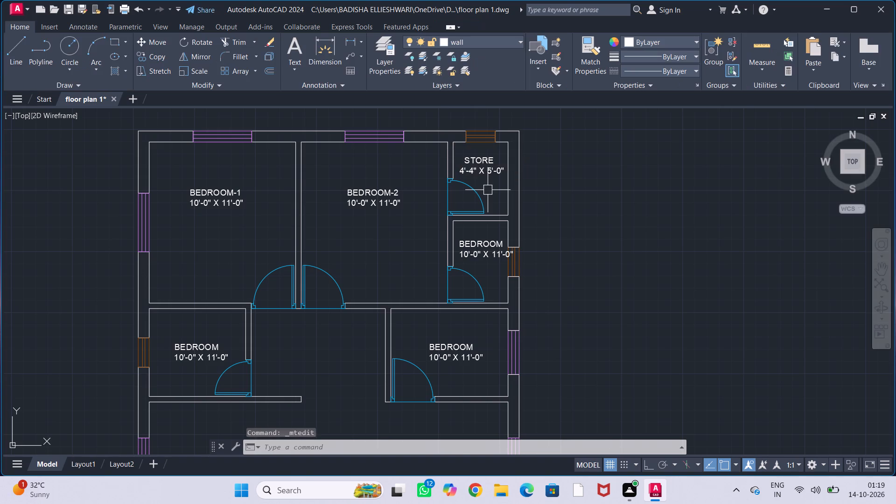
# Rename the label of the small room directly south of STORE as BATH.
pyautogui.scroll(-1, 488, 191)
pyautogui.moveTo(493, 214); pyautogui.dragTo(481, 194, button='middle')
pyautogui.scroll(2, 474, 213)
pyautogui.doubleClick(470, 207)
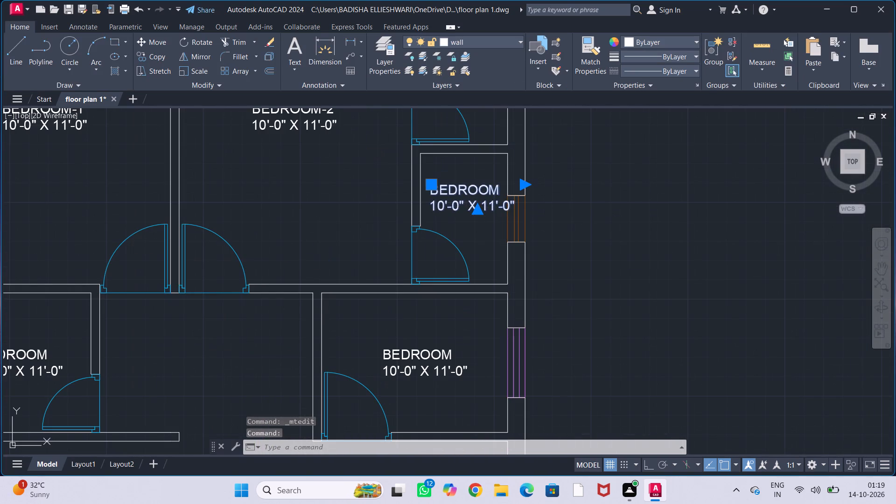
pyautogui.click(498, 192)
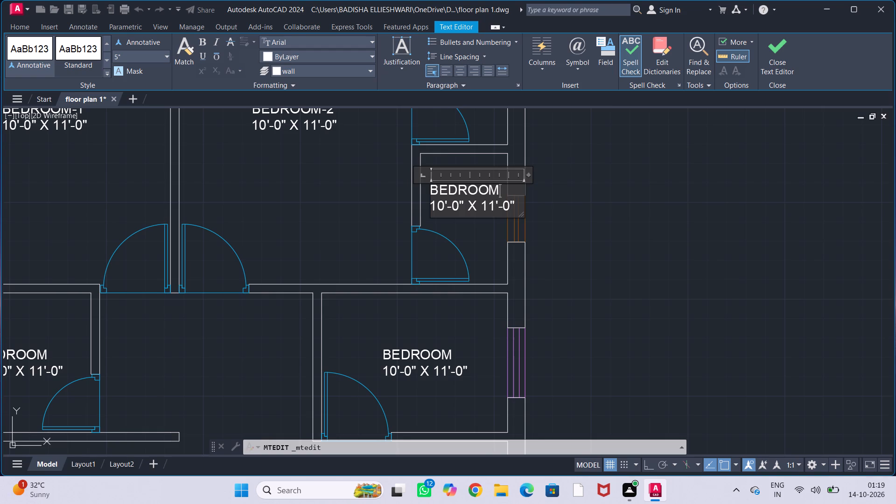
pyautogui.press('BackSpace')
pyautogui.press('BackSpace')
pyautogui.press('BackSpace')
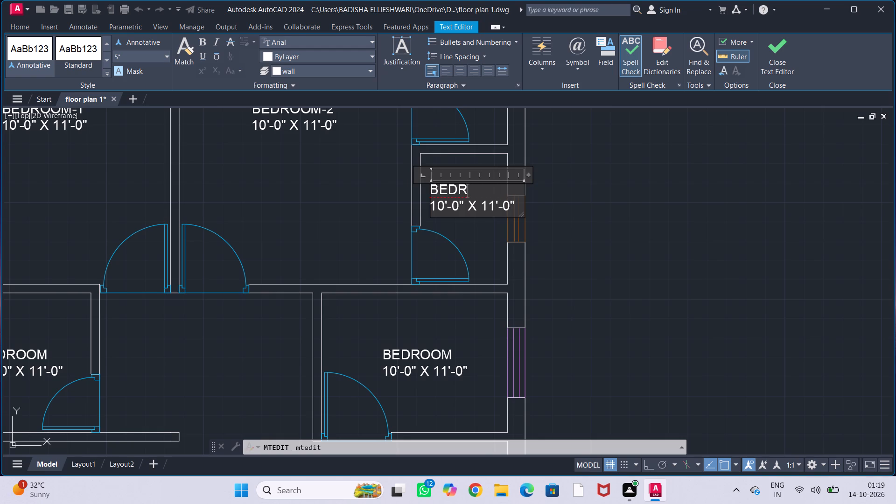
pyautogui.press('BackSpace')
pyautogui.press('BackSpace')
pyautogui.press('BackSpace')
pyautogui.write('ATH')
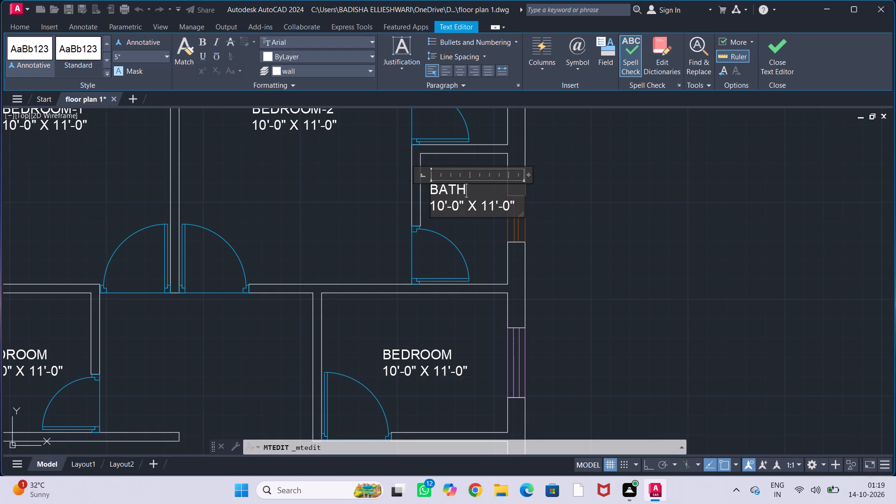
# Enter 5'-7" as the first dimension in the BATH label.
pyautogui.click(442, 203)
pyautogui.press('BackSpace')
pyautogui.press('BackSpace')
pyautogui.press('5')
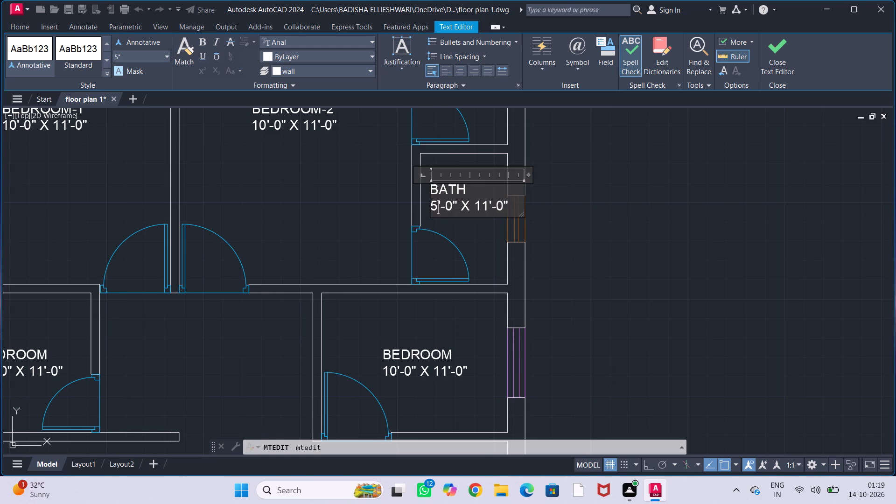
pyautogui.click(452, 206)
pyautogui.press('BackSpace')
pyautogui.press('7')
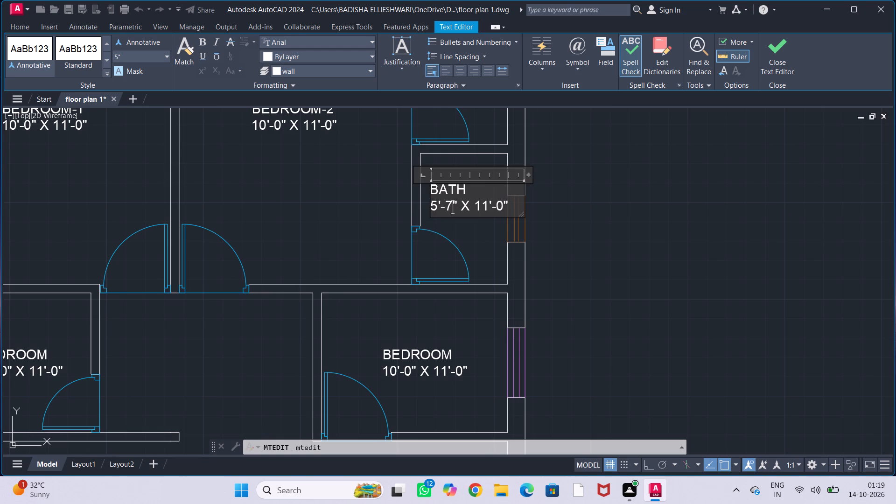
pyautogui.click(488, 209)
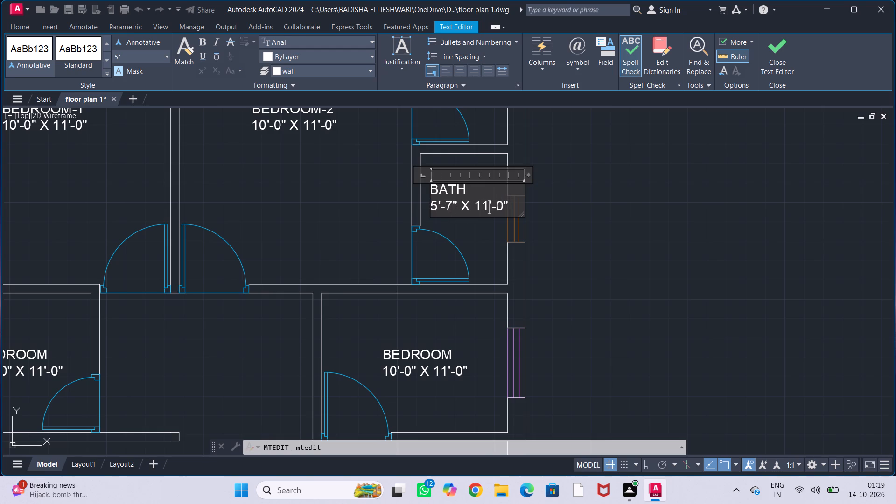
# Set the BATH label's first dimension to 4'-4" and its second dimension to 5'-7".
pyautogui.click(434, 205)
pyautogui.press('BackSpace')
pyautogui.press('4')
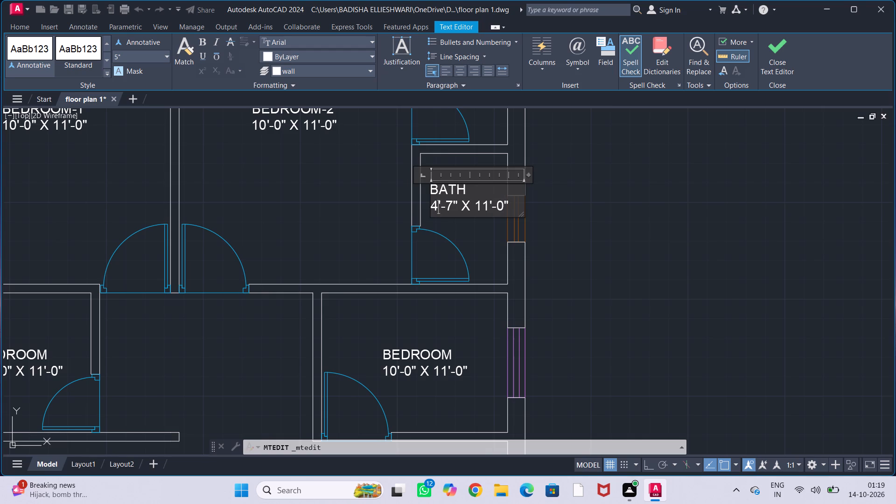
pyautogui.click(453, 206)
pyautogui.press('BackSpace')
pyautogui.press('4')
pyautogui.click(484, 206)
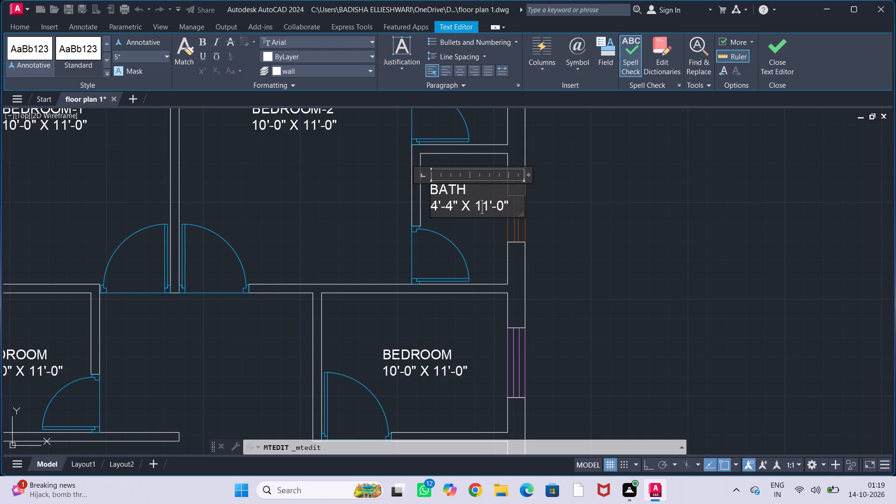
pyautogui.press('BackSpace')
pyautogui.press('BackSpace')
pyautogui.click(474, 203)
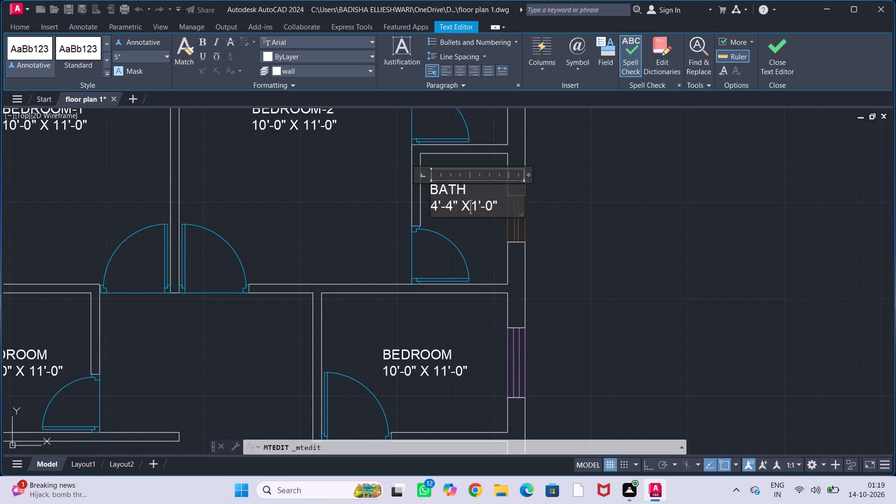
pyautogui.click(480, 206)
pyautogui.click(477, 210)
pyautogui.press('BackSpace')
pyautogui.press('5')
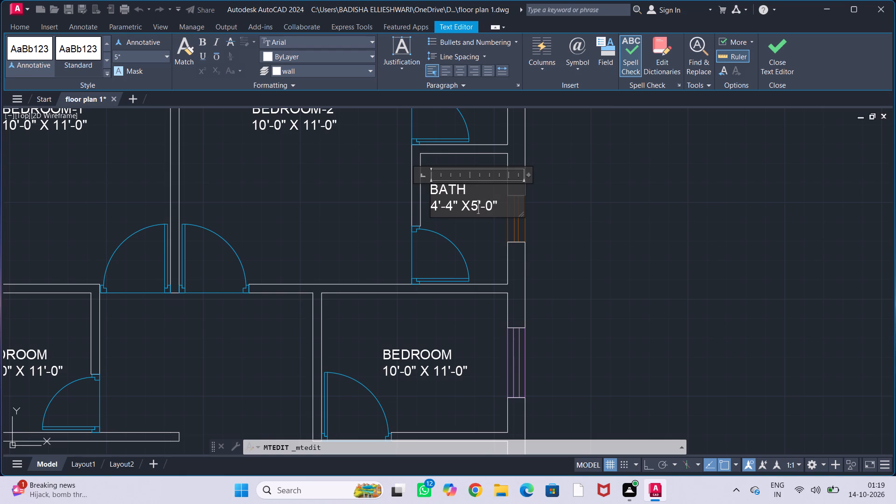
pyautogui.click(491, 206)
pyautogui.press('BackSpace')
pyautogui.press('7')
# Indent the BATH name with three leading spaces above its dimensions and finish editing the label.
pyautogui.click(432, 187)
pyautogui.press('space')
pyautogui.press('space')
pyautogui.press('space')
pyautogui.click(464, 228)
# Rename the BEDROOM label in the east room directly south of BATH as KITCHEN.
pyautogui.scroll(-2, 483, 210)
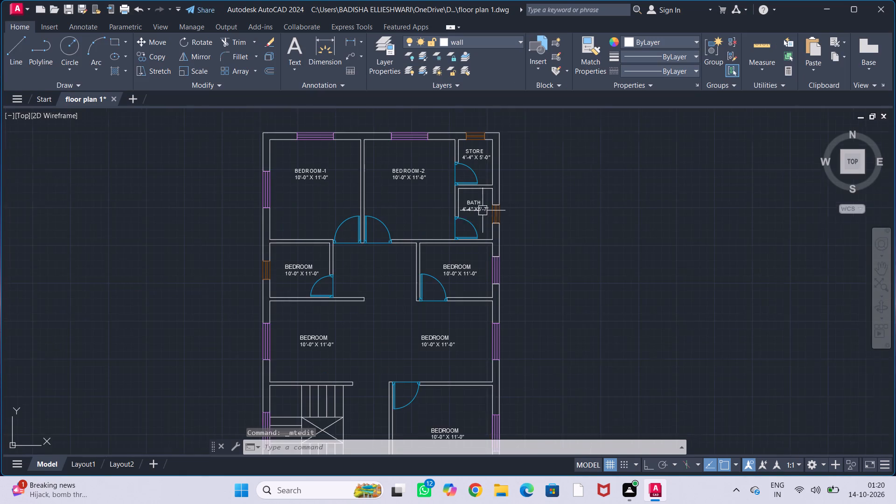
pyautogui.moveTo(481, 223); pyautogui.dragTo(478, 200, button='middle')
pyautogui.moveTo(470, 244); pyautogui.dragTo(500, 219, button='middle')
pyautogui.scroll(2, 486, 221)
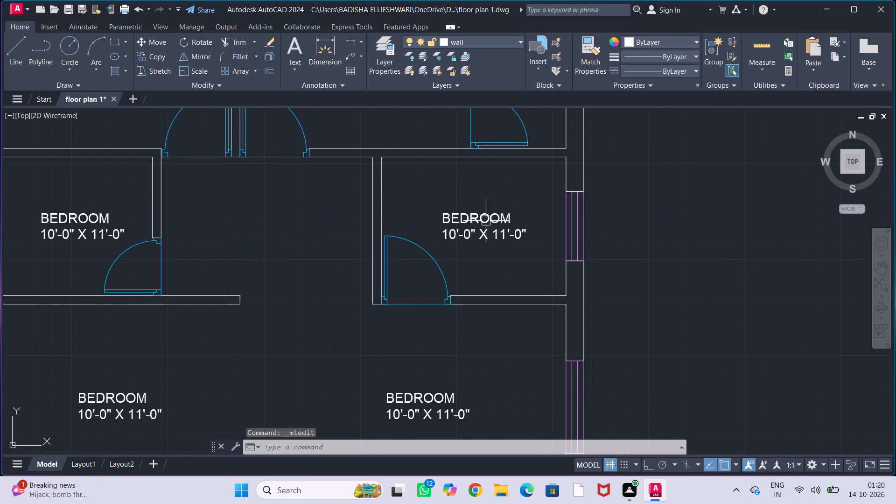
pyautogui.doubleClick(484, 221)
pyautogui.click(510, 222)
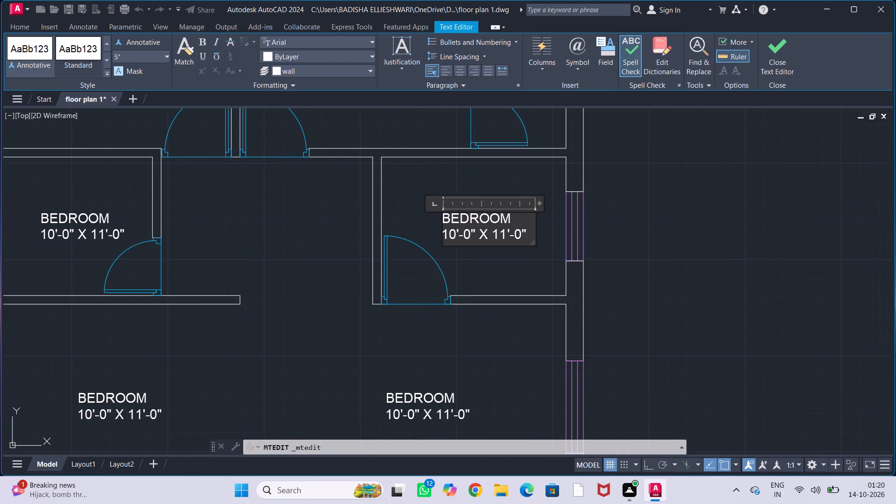
pyautogui.press('BackSpace')
pyautogui.press('BackSpace')
pyautogui.press('BackSpace')
pyautogui.press('BackSpace')
pyautogui.press('BackSpace')
pyautogui.press('BackSpace')
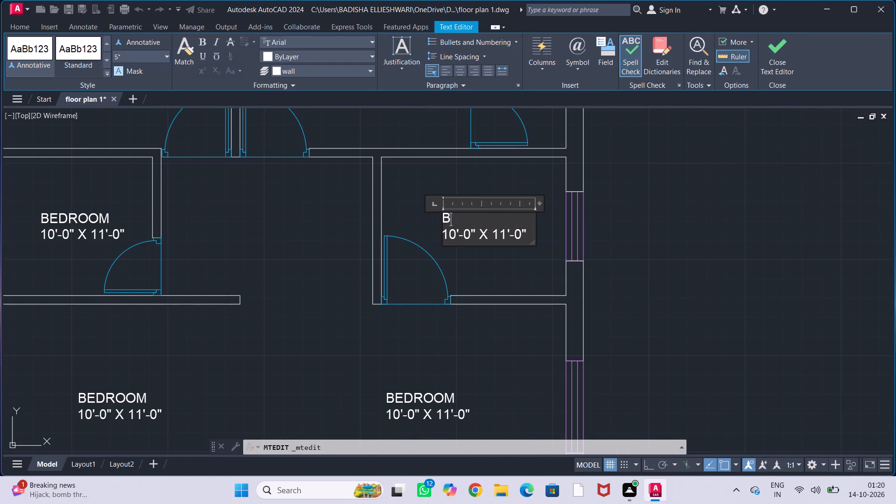
pyautogui.press('BackSpace')
pyautogui.write('KITCHEN')
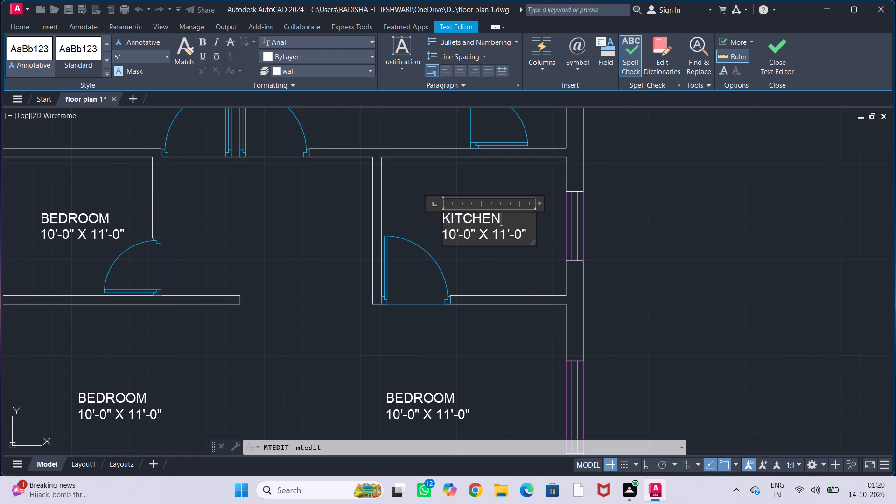
# Set the KITCHEN label's dimensions to 8'-0" X 6'-0".
pyautogui.click(457, 237)
pyautogui.press('BackSpace')
pyautogui.press('BackSpace')
pyautogui.press('8')
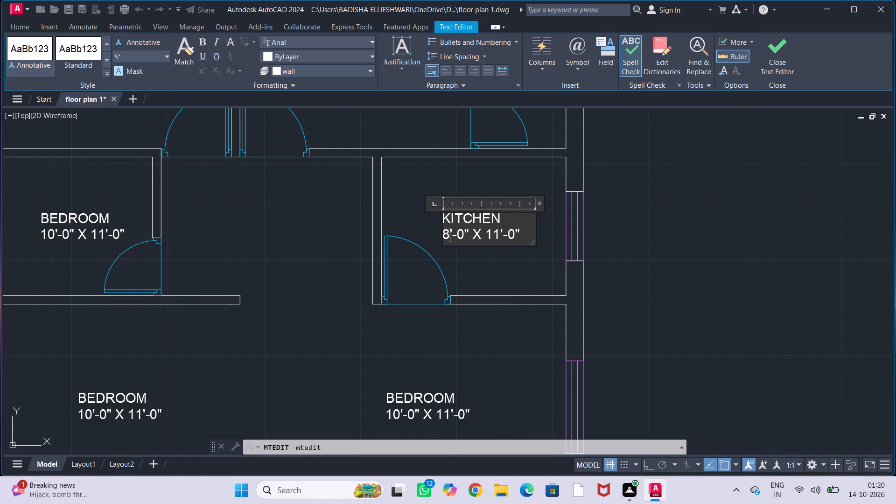
pyautogui.click(462, 236)
pyautogui.click(500, 234)
pyautogui.press('BackSpace')
pyautogui.press('BackSpace')
pyautogui.press('6')
# Indent the KITCHEN name with one leading space above its dimensions and finish editing the label.
pyautogui.click(442, 220)
pyautogui.press('space')
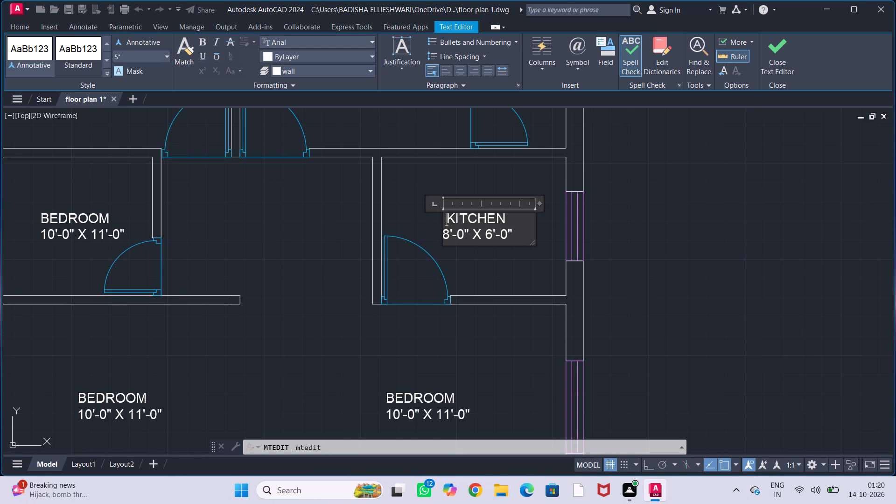
pyautogui.click(476, 260)
# Rename the BEDROOM label in the small west room directly south of BEDROOM-1 as TOILET.
pyautogui.scroll(-1, 481, 242)
pyautogui.moveTo(485, 248); pyautogui.dragTo(513, 225, button='middle')
pyautogui.moveTo(361, 225); pyautogui.dragTo(421, 237, button='middle')
pyautogui.scroll(1, 338, 228)
pyautogui.doubleClick(315, 222)
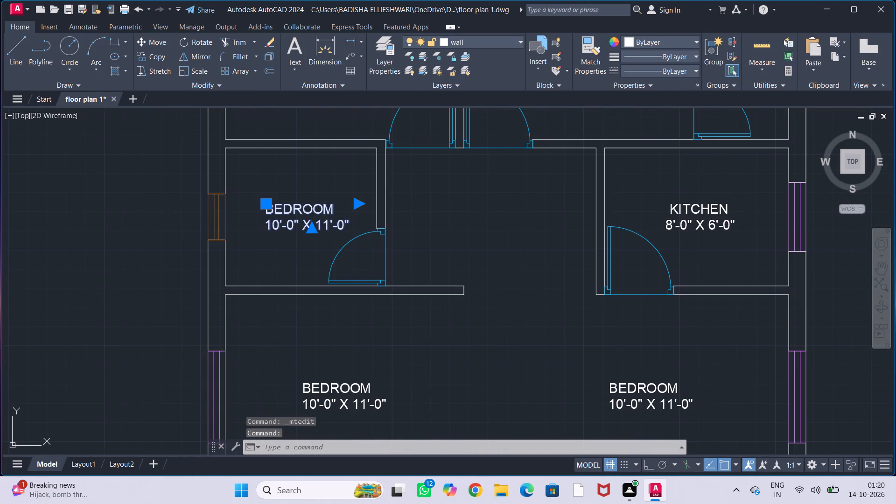
pyautogui.click(329, 209)
pyautogui.press('BackSpace')
pyautogui.press('BackSpace')
pyautogui.press('BackSpace')
pyautogui.press('BackSpace')
pyautogui.press('BackSpace')
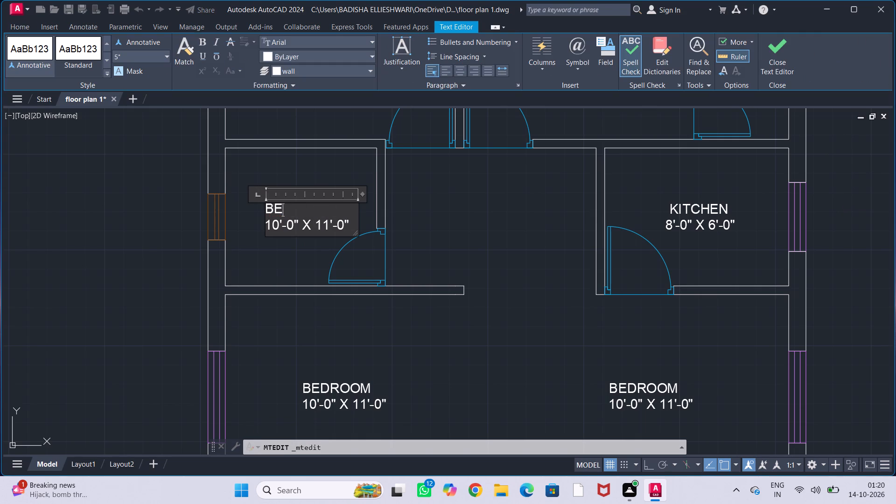
pyautogui.press('BackSpace')
pyautogui.write('ATH')
pyautogui.press('BackSpace')
pyautogui.press('BackSpace')
pyautogui.press('BackSpace')
pyautogui.press('BackSpace')
pyautogui.write('TOIL')
pyautogui.write('ET')
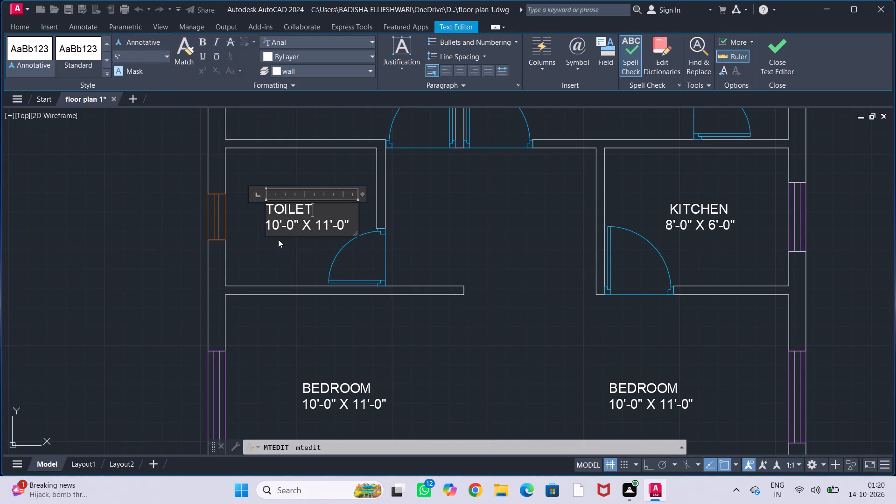
# Set the TOILET label's dimensions to 6'-7" X 6'-0".
pyautogui.click(279, 229)
pyautogui.press('BackSpace')
pyautogui.press('BackSpace')
pyautogui.press('6')
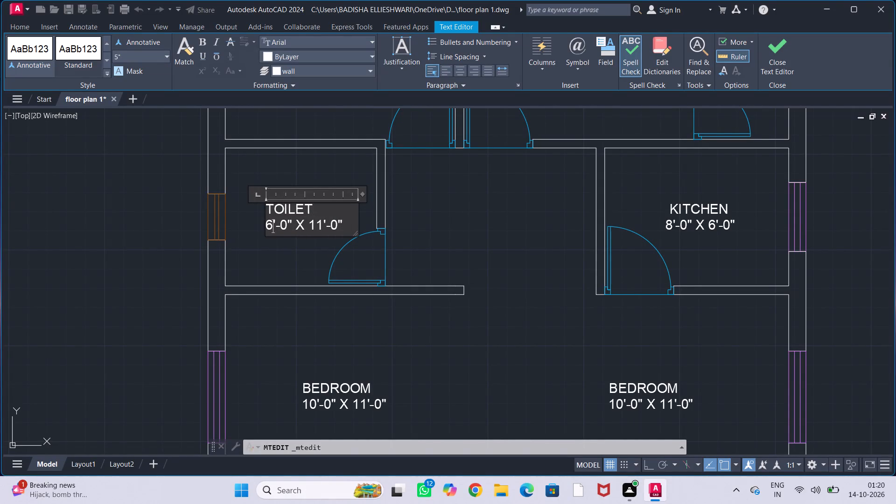
pyautogui.click(287, 224)
pyautogui.press('BackSpace')
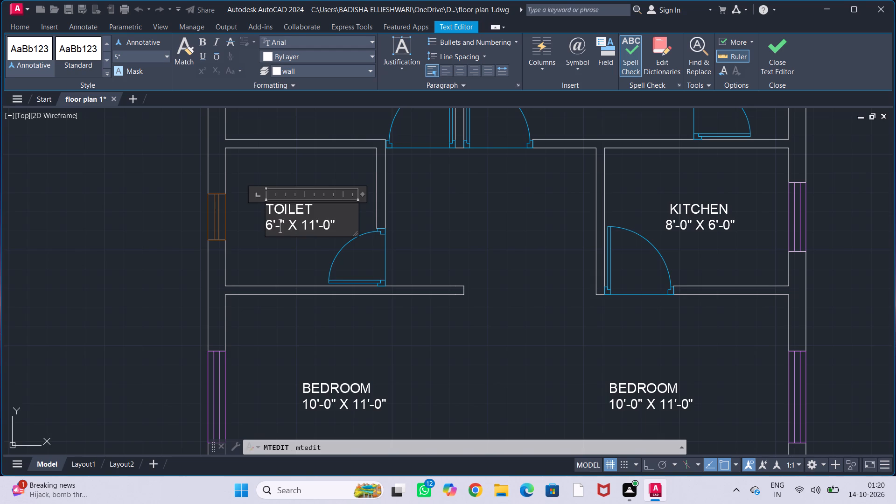
pyautogui.press('7')
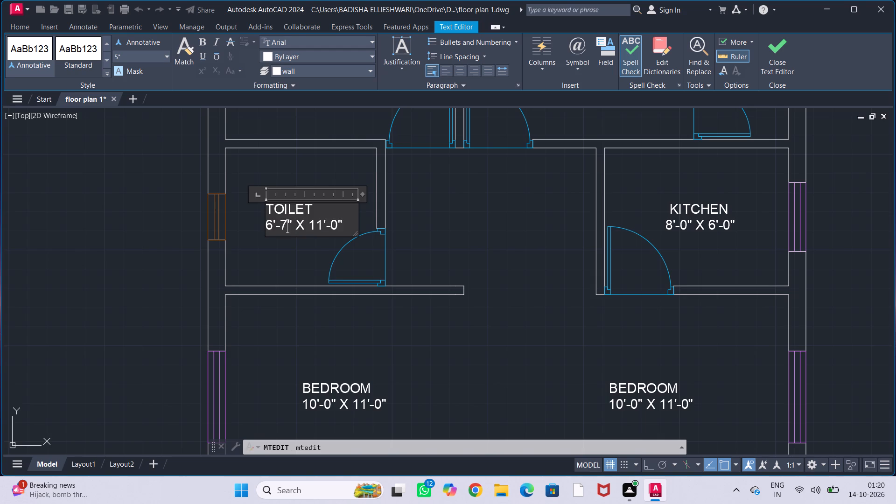
pyautogui.click(321, 226)
pyautogui.press('BackSpace')
pyautogui.press('BackSpace')
pyautogui.press('6')
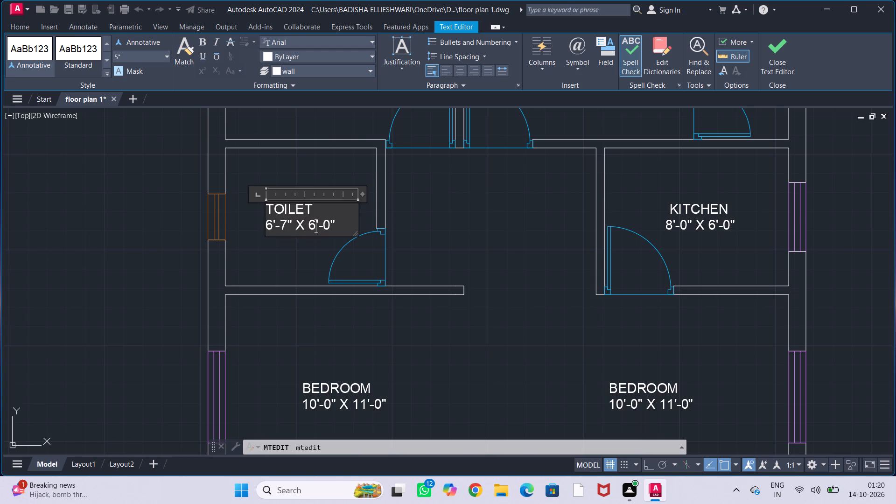
# Indent the TOILET name with two leading spaces above its dimensions and finish editing the label.
pyautogui.click(268, 210)
pyautogui.press('space')
pyautogui.press('space')
pyautogui.click(297, 245)
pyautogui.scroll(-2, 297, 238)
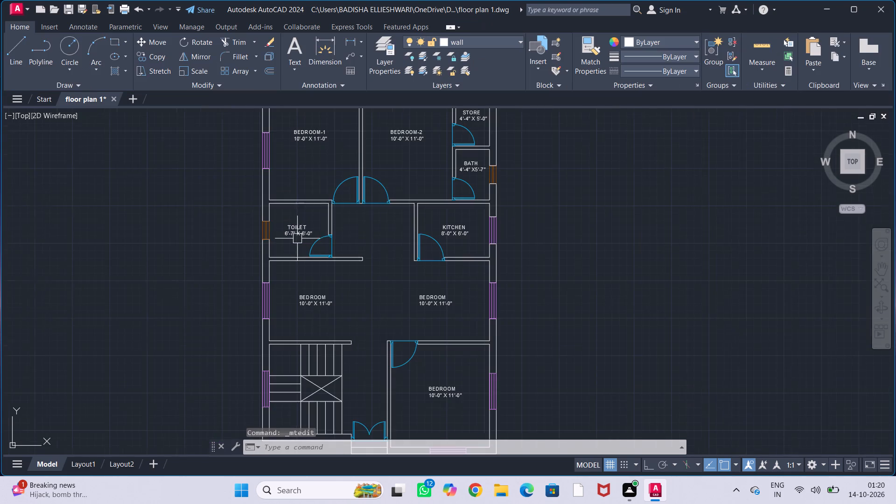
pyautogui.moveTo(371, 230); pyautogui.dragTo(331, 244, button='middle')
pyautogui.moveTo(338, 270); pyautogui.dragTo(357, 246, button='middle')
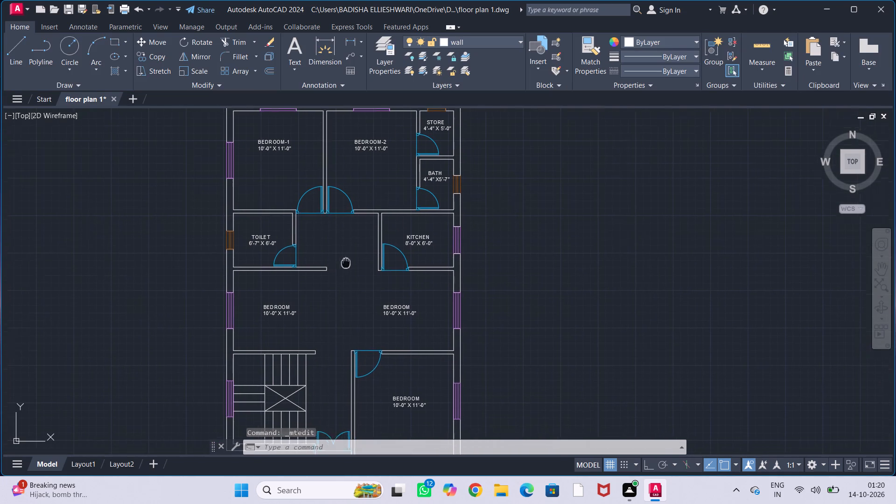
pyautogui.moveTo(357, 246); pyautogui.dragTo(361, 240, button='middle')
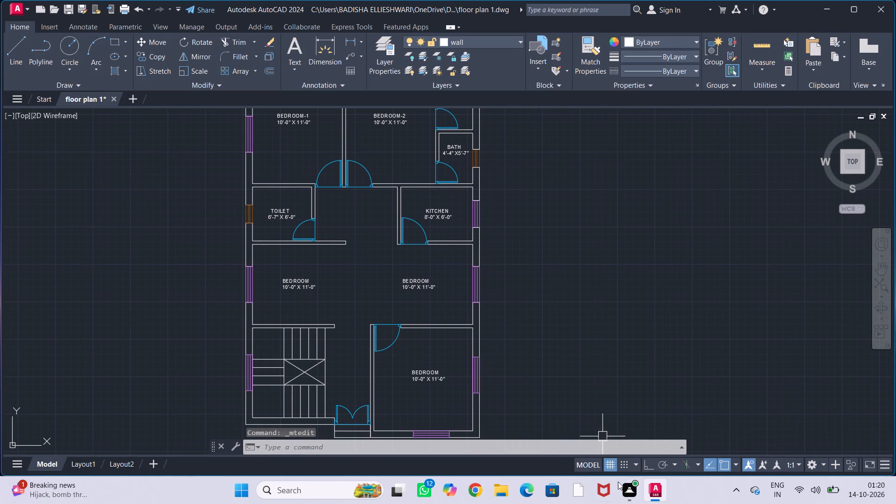
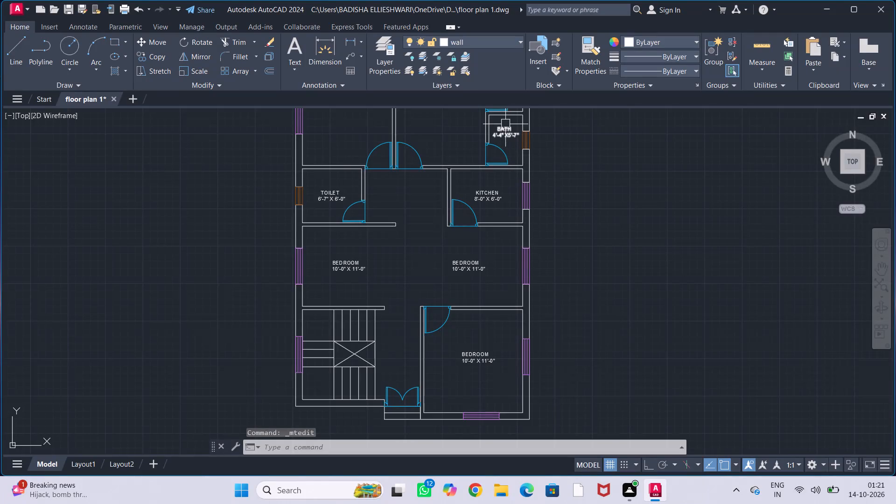
# Rename the BATH label in the small room south of STORE as TOILET and finish editing the label.
pyautogui.moveTo(504, 124); pyautogui.dragTo(474, 183, button='middle')
pyautogui.scroll(2, 470, 189)
pyautogui.doubleClick(479, 192)
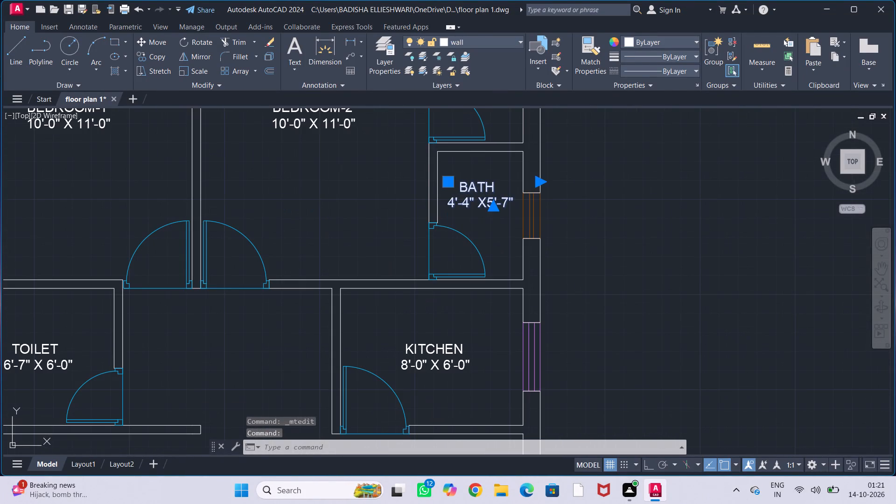
pyautogui.click(490, 187)
pyautogui.press('BackSpace')
pyautogui.press('BackSpace')
pyautogui.press('BackSpace')
pyautogui.press('BackSpace')
pyautogui.press('BackSpace')
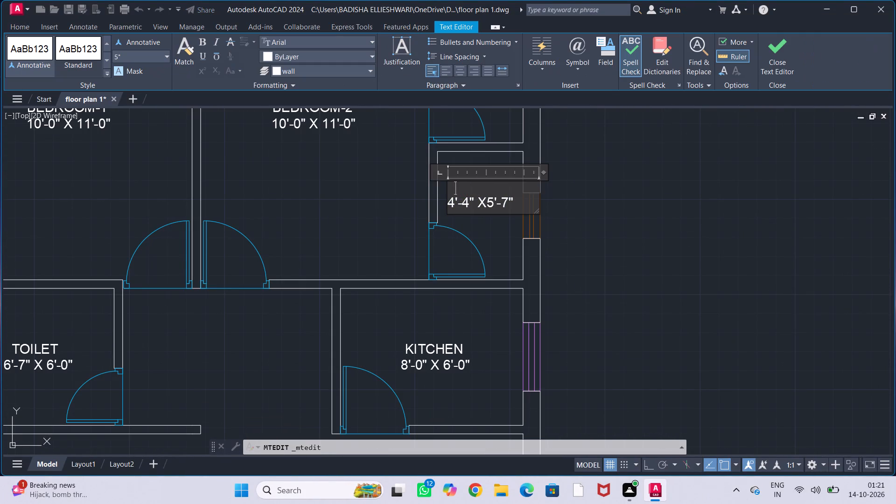
pyautogui.press('BackSpace')
pyautogui.write('TOILET')
pyautogui.click(502, 228)
# Delete the dimensions line from the BEDROOM label in the west part of the hall, south of TOILET.
pyautogui.scroll(-2, 502, 216)
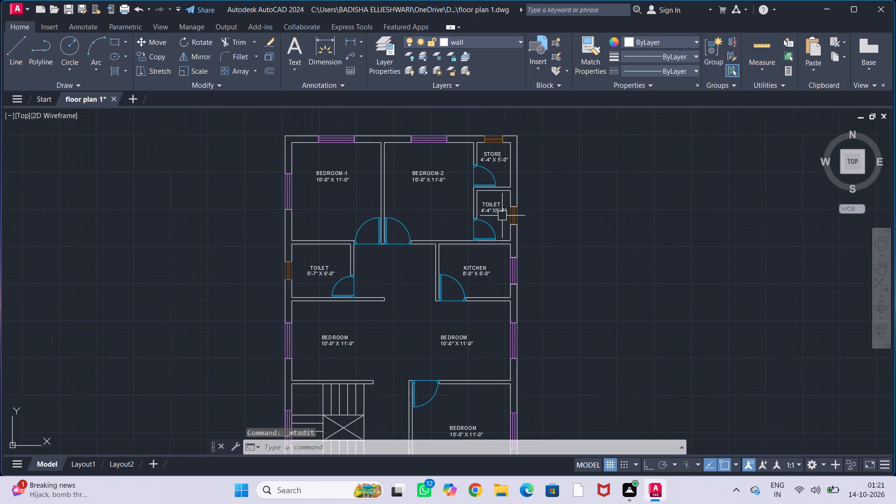
pyautogui.moveTo(495, 267); pyautogui.dragTo(502, 205, button='middle')
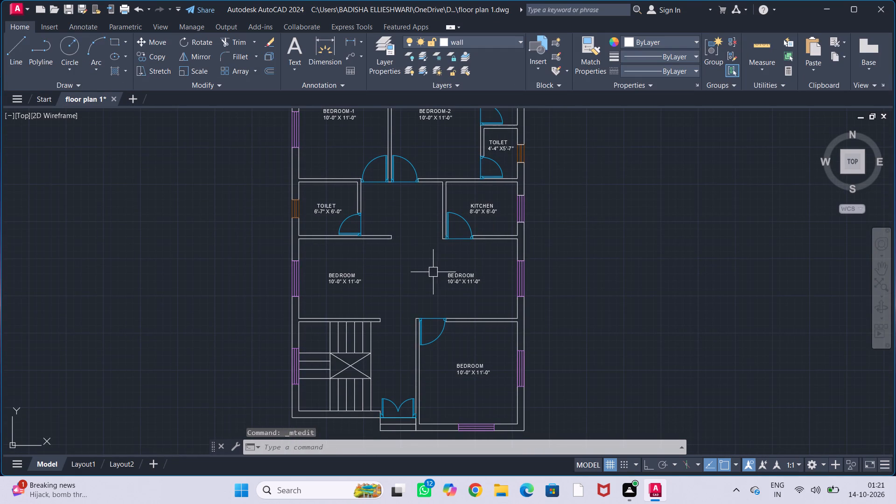
pyautogui.scroll(2, 354, 284)
pyautogui.moveTo(347, 292); pyautogui.dragTo(385, 252, button='middle')
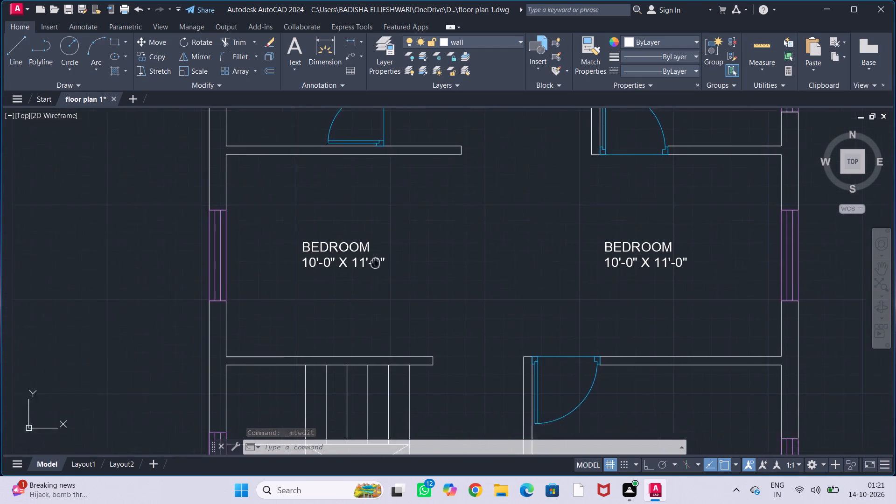
pyautogui.moveTo(385, 252); pyautogui.dragTo(386, 251, button='middle')
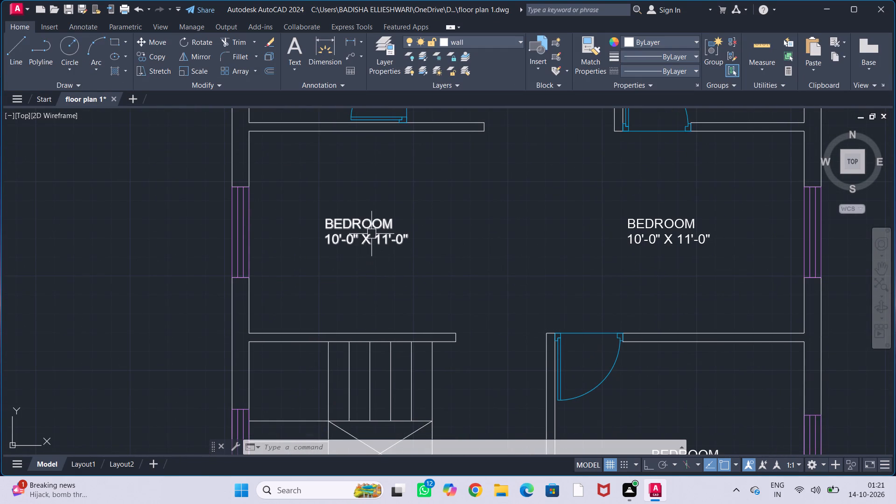
pyautogui.moveTo(380, 236); pyautogui.dragTo(396, 221, button='middle')
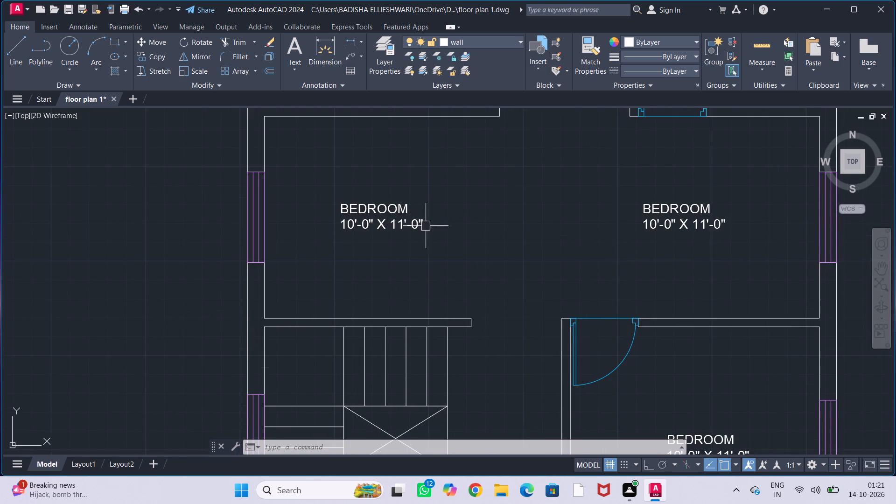
pyautogui.moveTo(438, 235); pyautogui.dragTo(418, 232, button='middle')
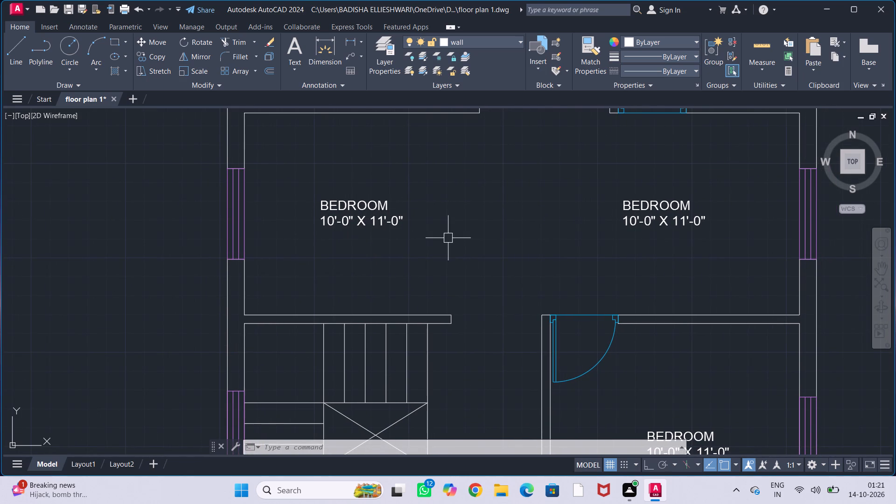
pyautogui.moveTo(491, 239); pyautogui.dragTo(469, 245, button='middle')
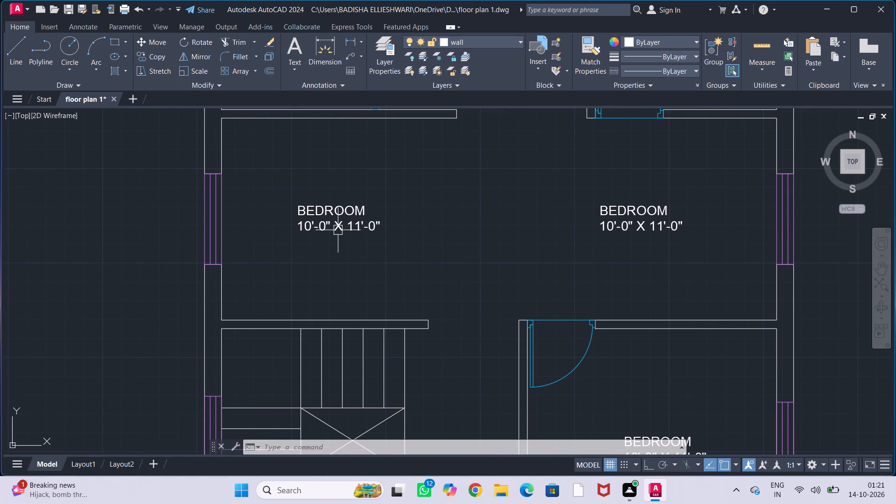
pyautogui.click(340, 226)
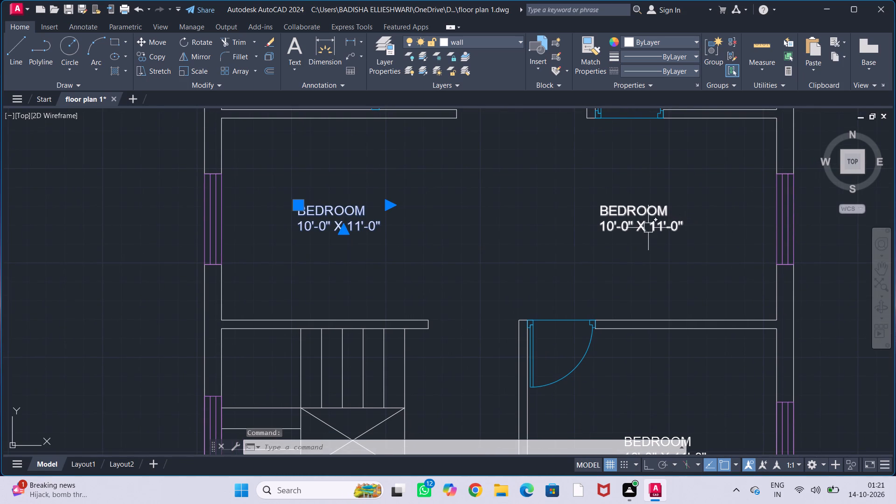
pyautogui.click(353, 213)
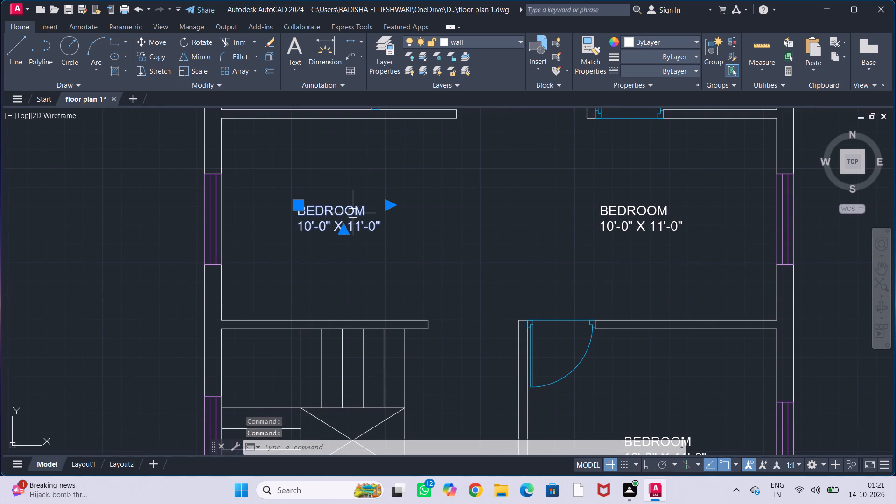
pyautogui.doubleClick(357, 220)
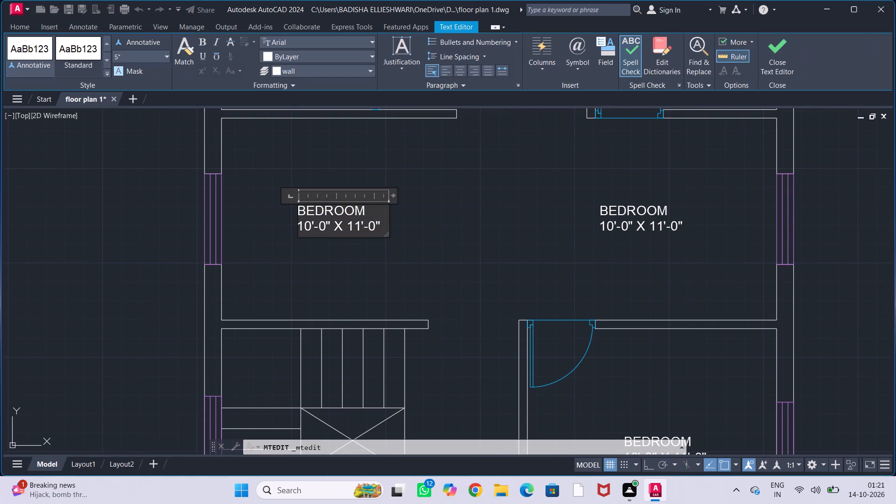
pyautogui.moveTo(384, 226); pyautogui.dragTo(289, 222)
pyautogui.press('Delete')
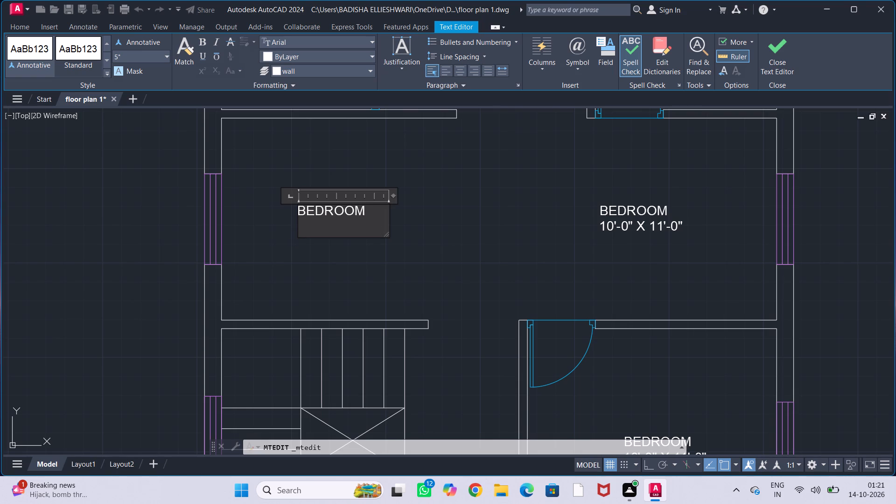
pyautogui.press('BackSpace')
# Replace the name in the western hall label with DRAWING ROOM and finish editing the label.
pyautogui.press('BackSpace')
pyautogui.press('BackSpace')
pyautogui.press('BackSpace')
pyautogui.press('BackSpace')
pyautogui.press('BackSpace')
pyautogui.press('BackSpace')
pyautogui.press('BackSpace')
pyautogui.write('DRAWING ROOM')
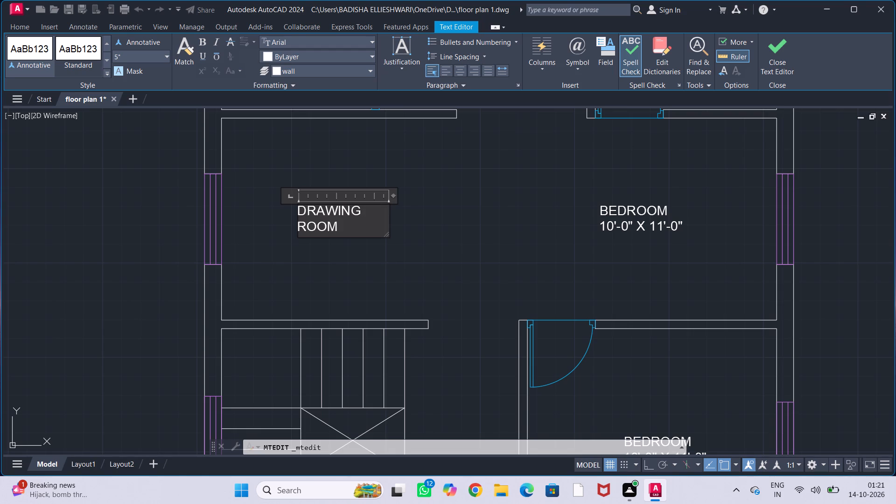
pyautogui.click(381, 271)
# Rename the BEDROOM label in the east part of the hall, south of KITCHEN, as DINING.
pyautogui.scroll(-1, 394, 255)
pyautogui.moveTo(440, 251); pyautogui.dragTo(287, 229, button='middle')
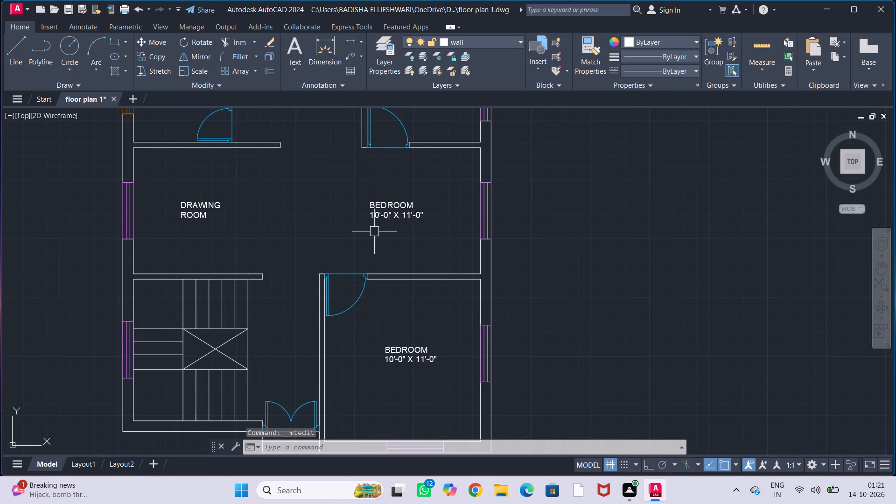
pyautogui.doubleClick(396, 212)
pyautogui.click(415, 208)
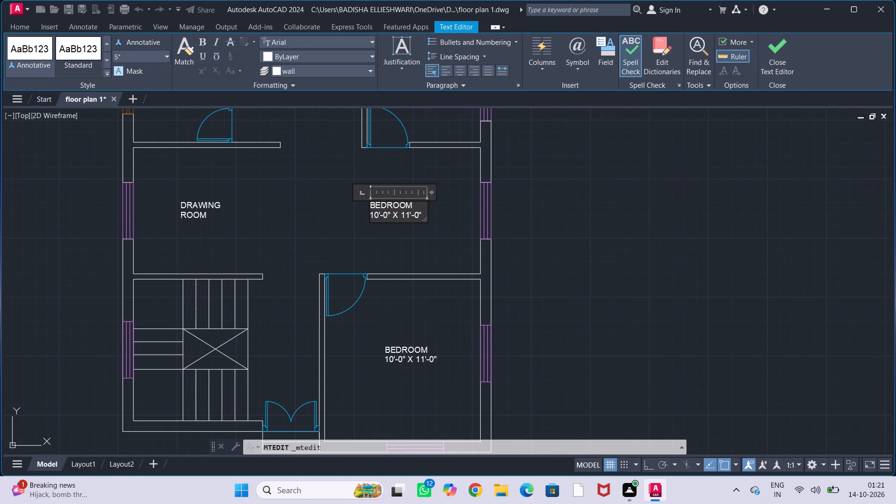
pyautogui.press('BackSpace')
pyautogui.press('BackSpace')
pyautogui.press('BackSpace')
pyautogui.press('BackSpace')
pyautogui.press('BackSpace')
pyautogui.press('BackSpace')
pyautogui.press('BackSpace')
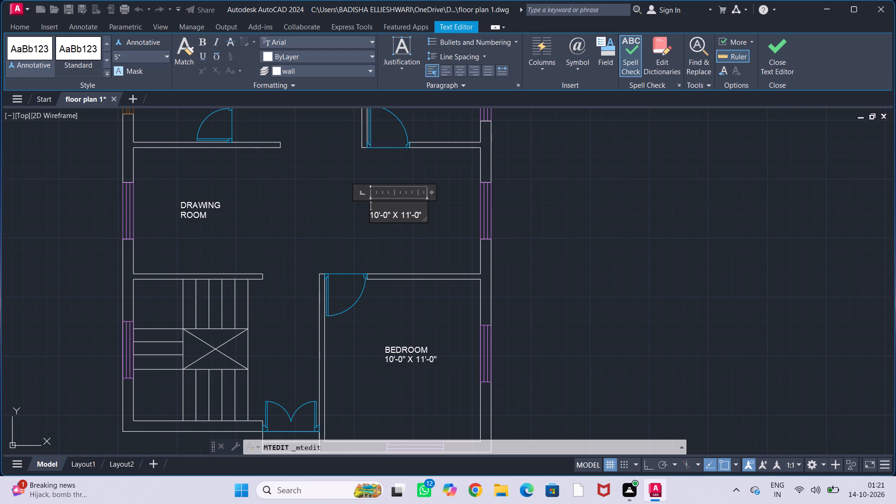
pyautogui.write('DINING')
# Delete the dimensions line under the DINING name and finish editing the label.
pyautogui.moveTo(423, 215); pyautogui.dragTo(366, 218)
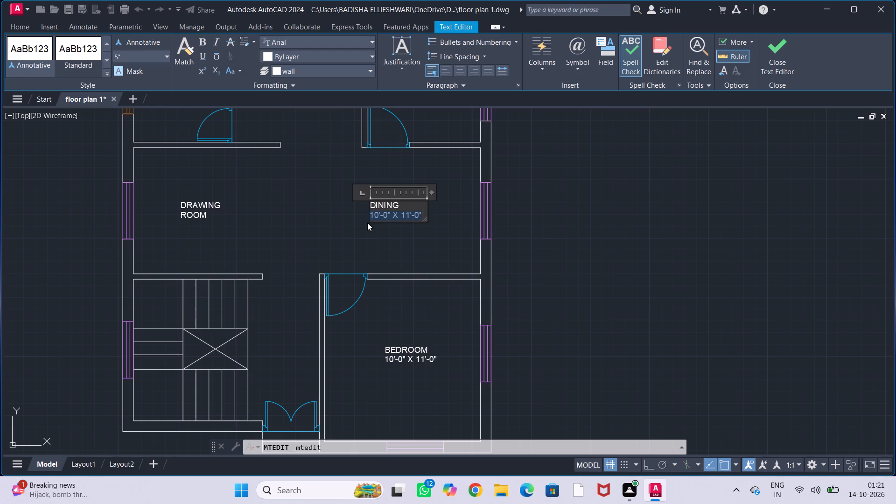
pyautogui.press('Delete')
pyautogui.press('BackSpace')
pyautogui.click(406, 228)
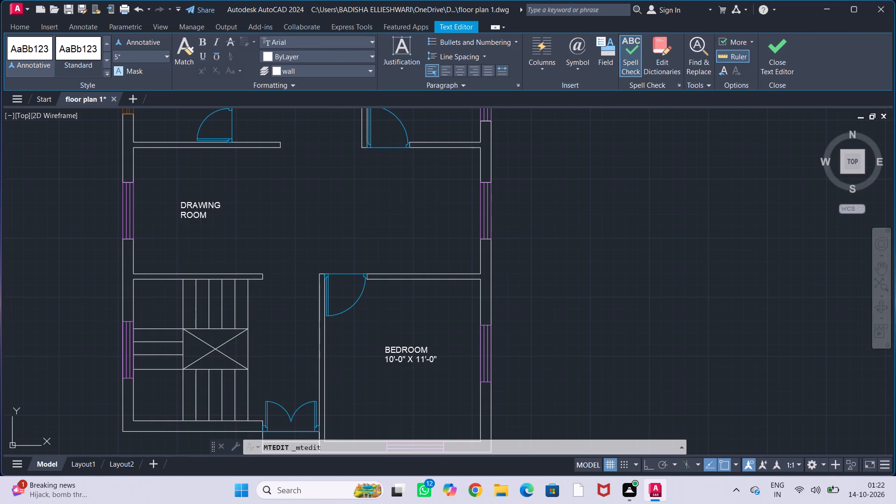
# Set the dimensions in the southeast room's BEDROOM label to 11'-0" X 12'-0".
pyautogui.scroll(-1, 402, 224)
pyautogui.moveTo(397, 229); pyautogui.dragTo(413, 203, button='middle')
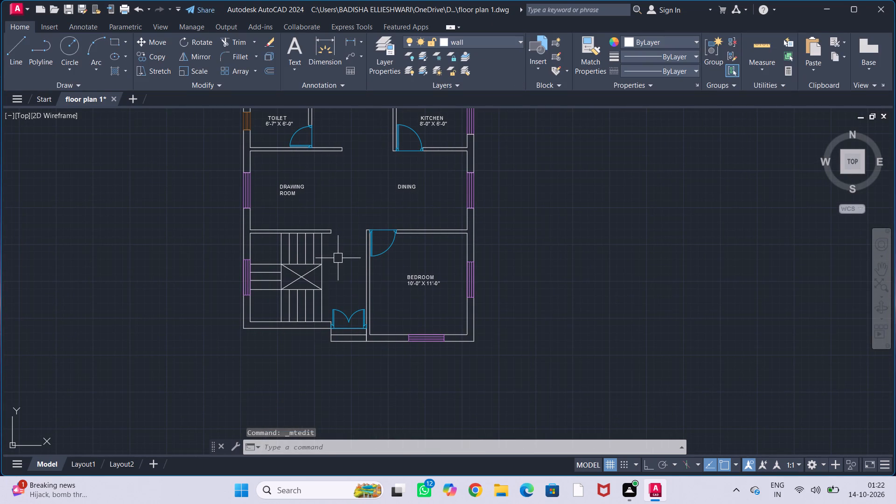
pyautogui.moveTo(338, 258); pyautogui.dragTo(315, 253, button='middle')
pyautogui.moveTo(358, 269); pyautogui.dragTo(351, 277, button='middle')
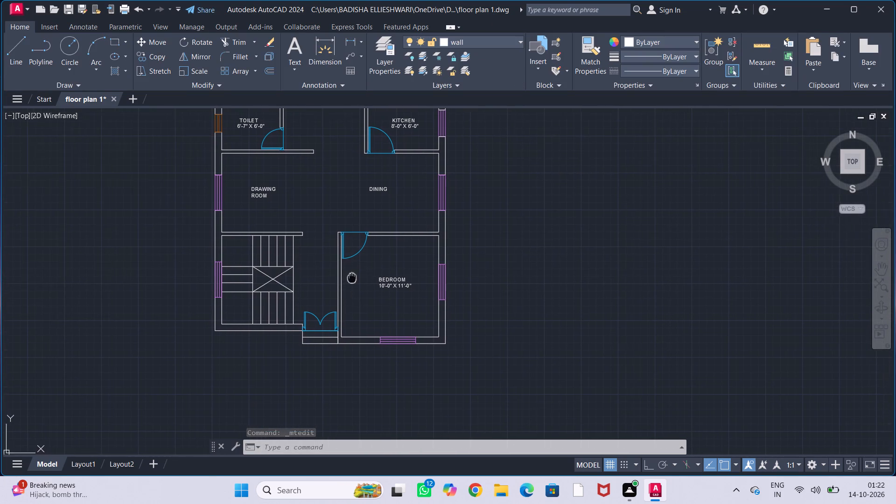
pyautogui.moveTo(351, 277); pyautogui.dragTo(350, 278, button='middle')
pyautogui.scroll(1, 414, 298)
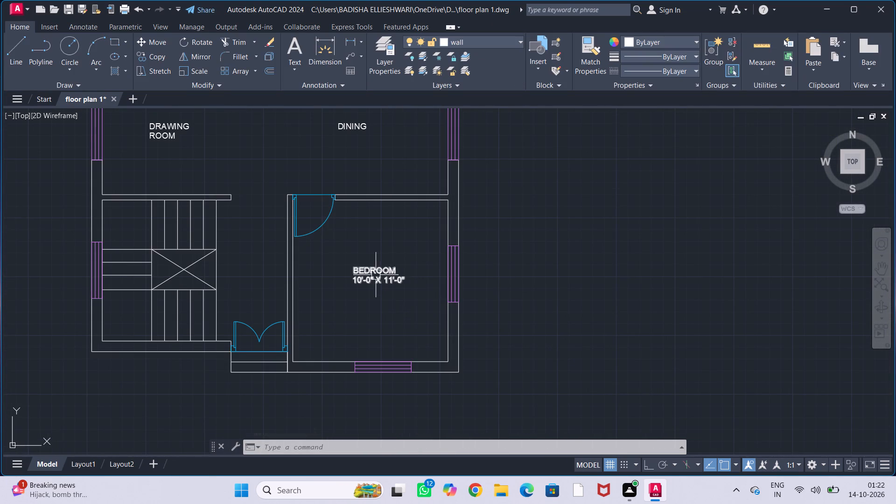
pyautogui.doubleClick(376, 275)
pyautogui.scroll(1, 376, 281)
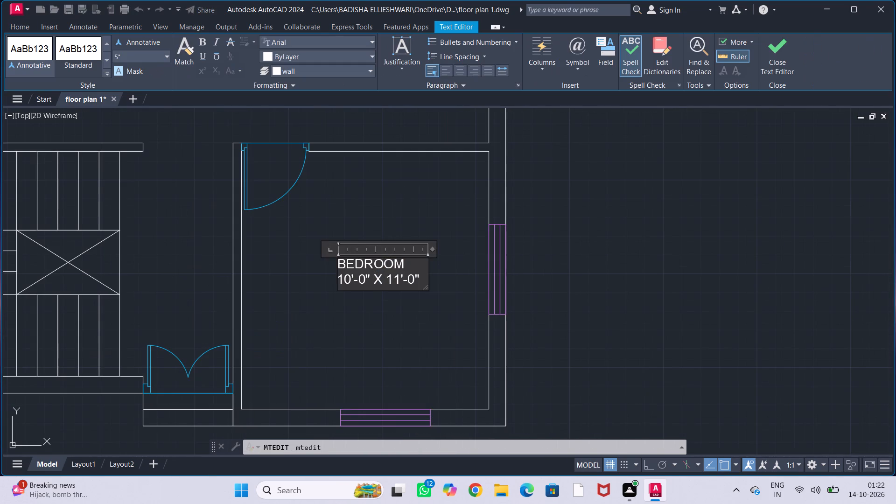
pyautogui.click(350, 279)
pyautogui.press('BackSpace')
pyautogui.press('1')
pyautogui.click(399, 279)
pyautogui.press('BackSpace')
pyautogui.press('2')
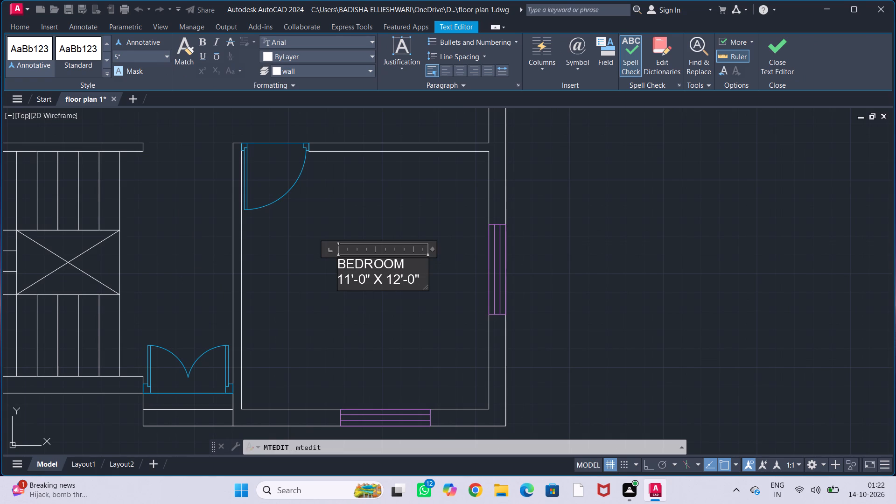
pyautogui.click(401, 302)
# Rename the southeast room's BEDROOM label as BEDROOM-3 and finish editing the label.
pyautogui.tripleClick(399, 271)
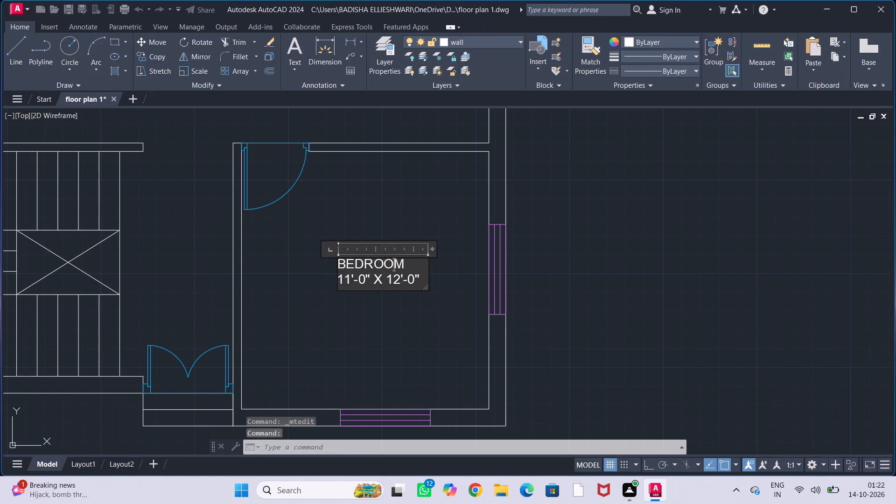
pyautogui.click(405, 269)
pyautogui.press('-')
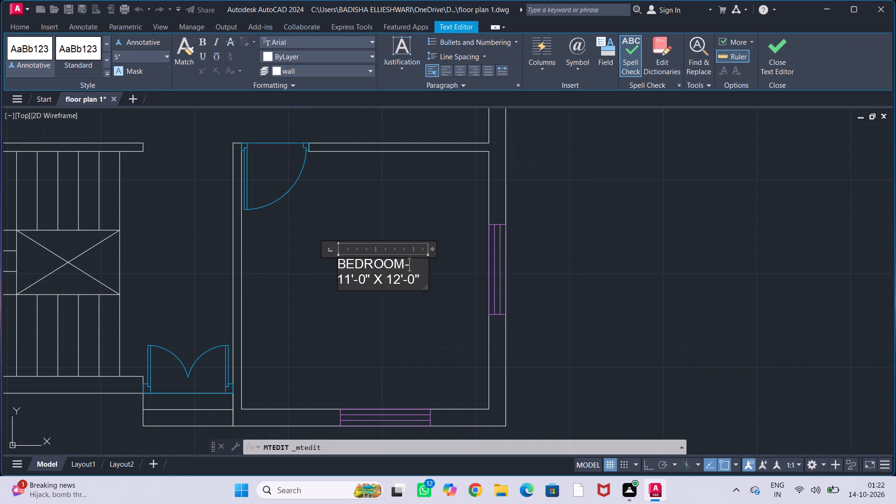
pyautogui.press('3')
pyautogui.scroll(-3, 406, 270)
pyautogui.moveTo(406, 263); pyautogui.dragTo(391, 314, button='middle')
pyautogui.click(393, 334)
pyautogui.press('Escape')
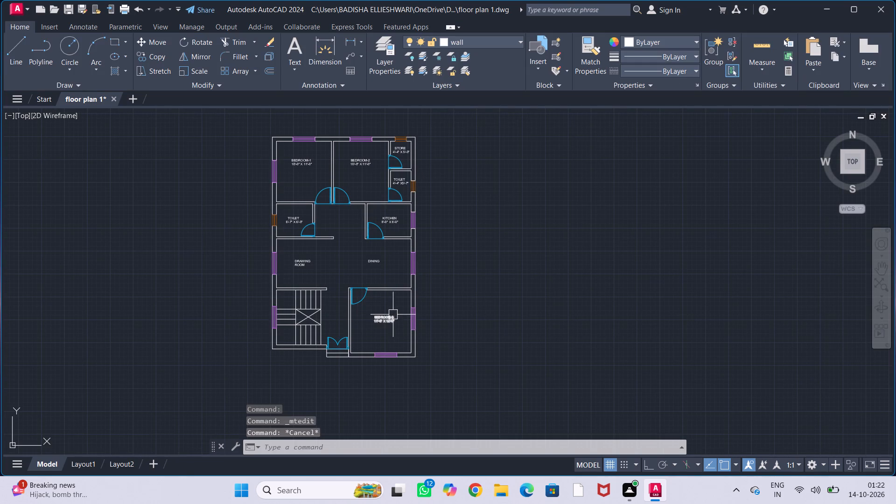
pyautogui.press('Escape')
pyautogui.press('Escape')
pyautogui.press('Escape')
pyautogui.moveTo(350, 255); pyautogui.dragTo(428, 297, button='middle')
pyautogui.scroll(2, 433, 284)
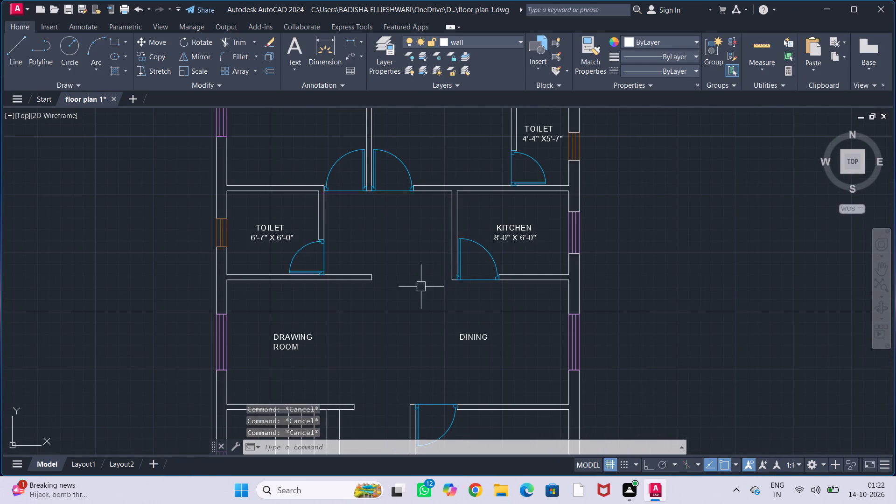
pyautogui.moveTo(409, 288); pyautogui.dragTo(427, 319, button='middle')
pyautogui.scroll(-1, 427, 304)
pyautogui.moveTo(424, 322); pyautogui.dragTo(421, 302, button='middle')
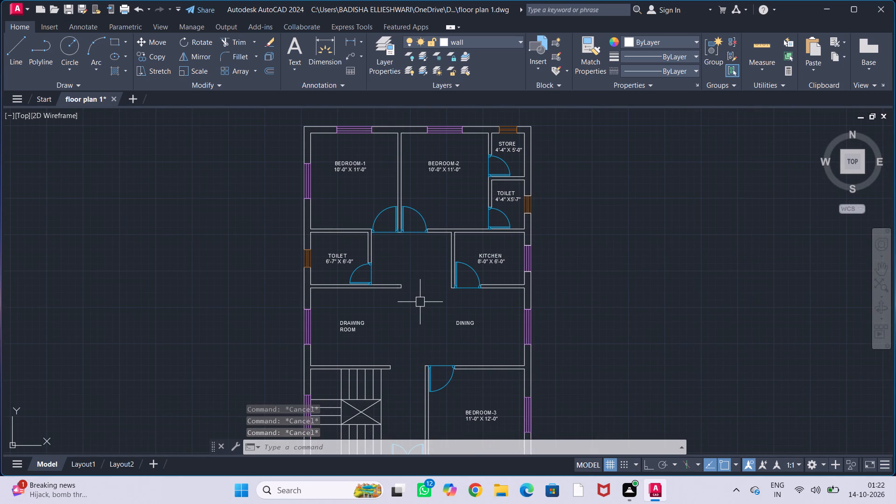
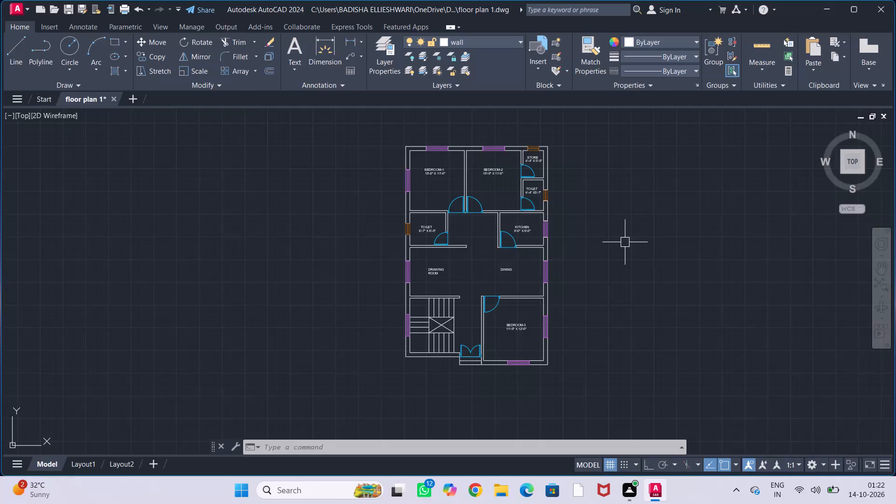
# Draw a 6' by 7' rectangle as the bed outline in the empty space east of the floor plan.
pyautogui.moveTo(577, 238); pyautogui.dragTo(546, 255, button='middle')
pyautogui.scroll(1, 499, 320)
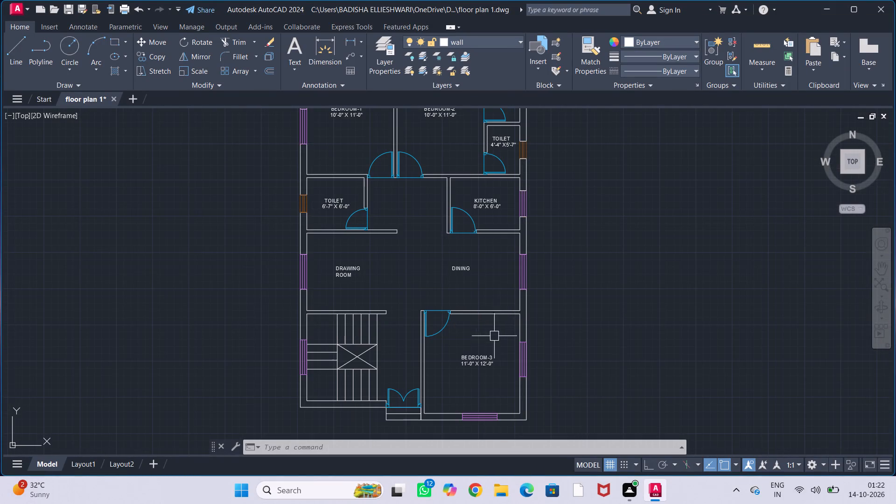
pyautogui.moveTo(486, 329); pyautogui.dragTo(475, 352, button='middle')
pyautogui.moveTo(419, 283); pyautogui.dragTo(423, 301, button='middle')
pyautogui.moveTo(410, 283); pyautogui.dragTo(378, 280, button='middle')
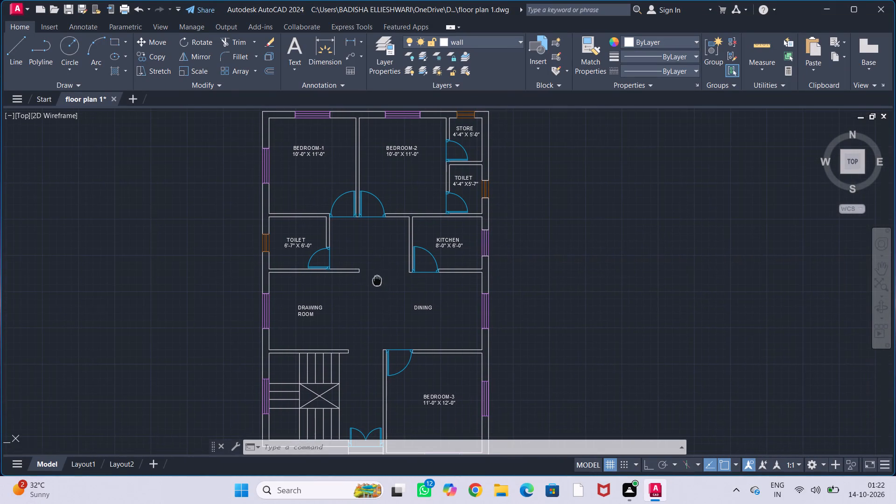
pyautogui.moveTo(547, 265); pyautogui.dragTo(379, 213, button='middle')
pyautogui.moveTo(470, 242); pyautogui.dragTo(428, 267, button='middle')
pyautogui.scroll(-1, 452, 251)
pyautogui.moveTo(456, 242); pyautogui.dragTo(405, 248, button='middle')
pyautogui.scroll(1, 406, 248)
pyautogui.moveTo(406, 248); pyautogui.dragTo(413, 260, button='middle')
pyautogui.scroll(-1, 414, 260)
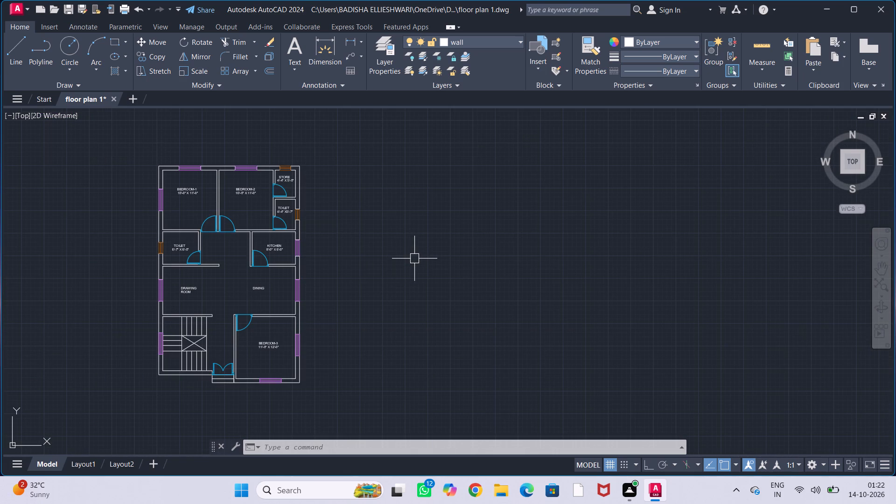
pyautogui.write('REC')
pyautogui.press('Return')
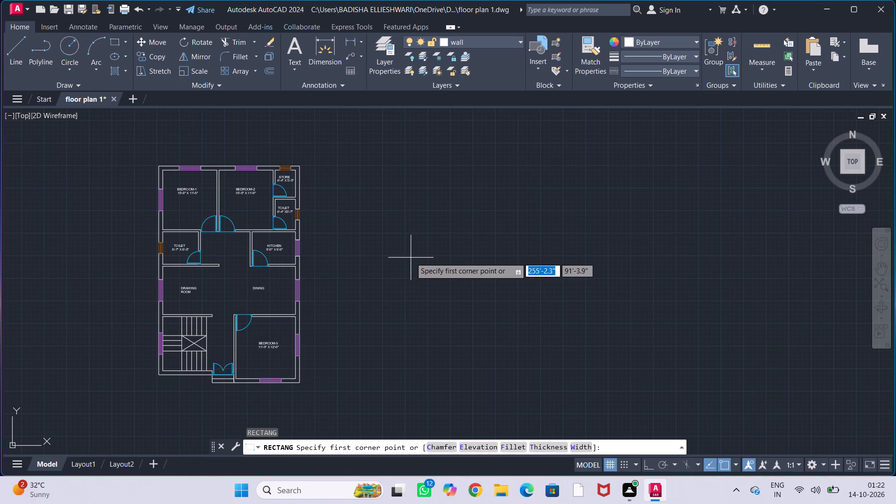
pyautogui.scroll(1, 417, 231)
pyautogui.click(387, 183)
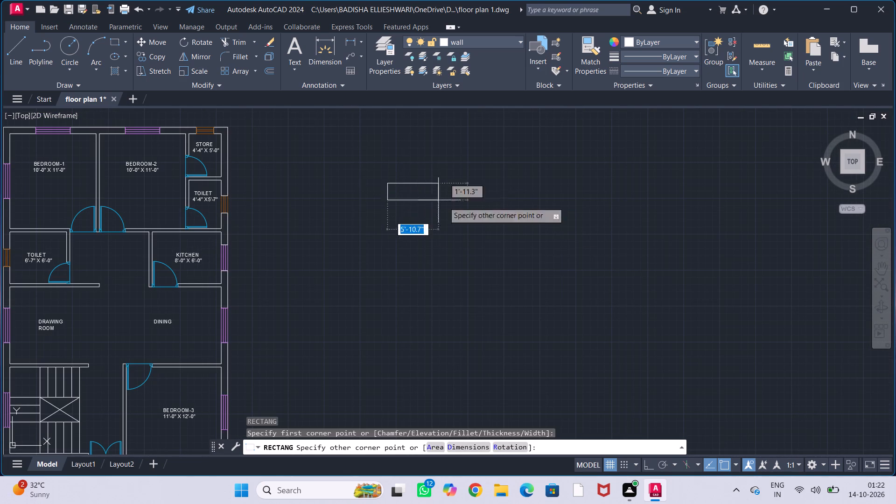
pyautogui.press('6')
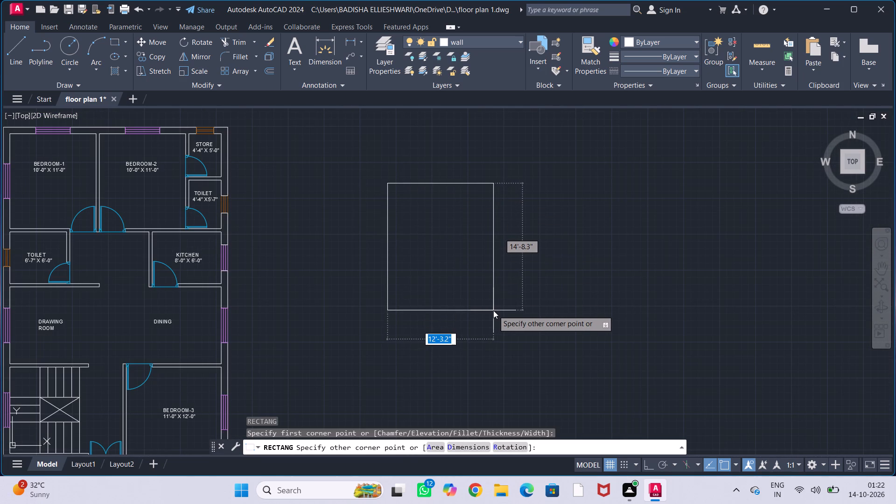
pyautogui.write("',")
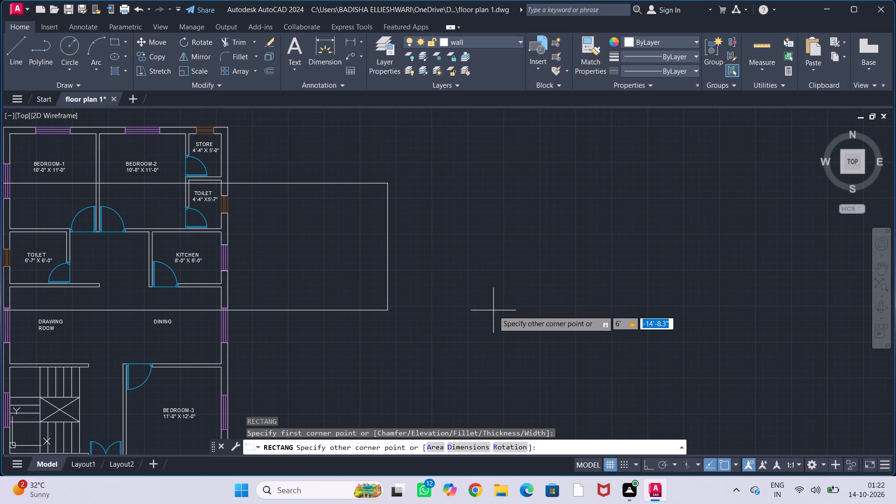
pyautogui.write("7'")
pyautogui.press('Return')
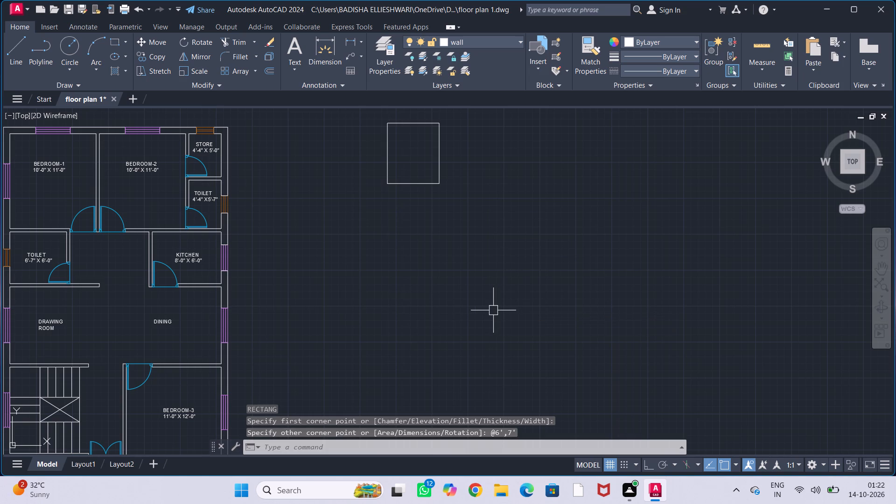
# Draw a horizontal guide line across the bed rectangle near its north end, from the west edge to the east edge.
pyautogui.moveTo(489, 224); pyautogui.dragTo(473, 322, button='middle')
pyautogui.scroll(2, 385, 252)
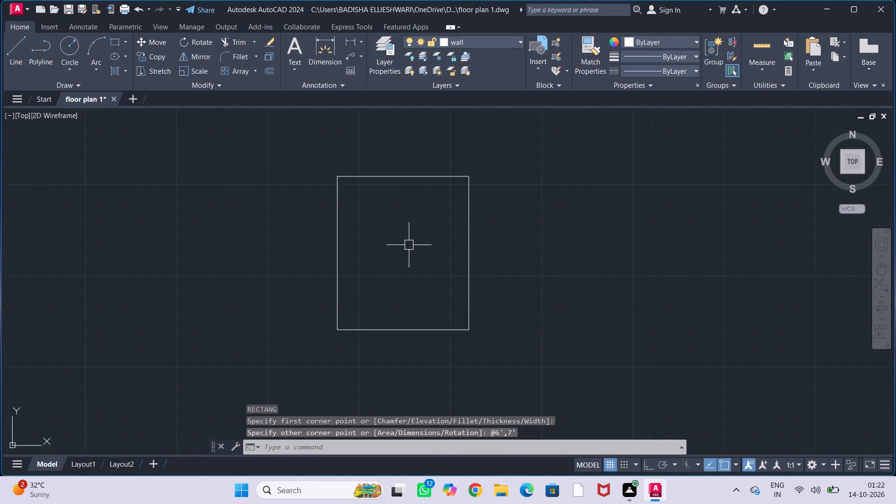
pyautogui.moveTo(411, 245); pyautogui.dragTo(425, 224, button='middle')
pyautogui.press('l')
pyautogui.press('Return')
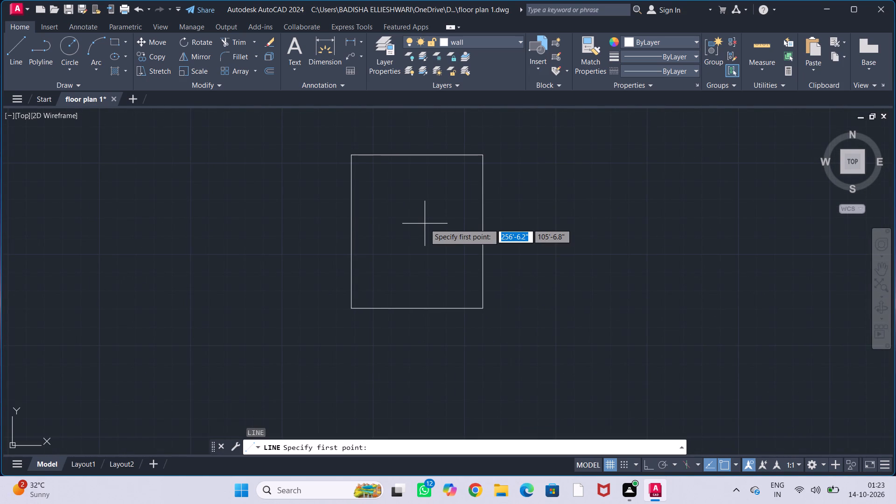
pyautogui.scroll(1, 355, 200)
pyautogui.moveTo(379, 190); pyautogui.dragTo(340, 228, button='middle')
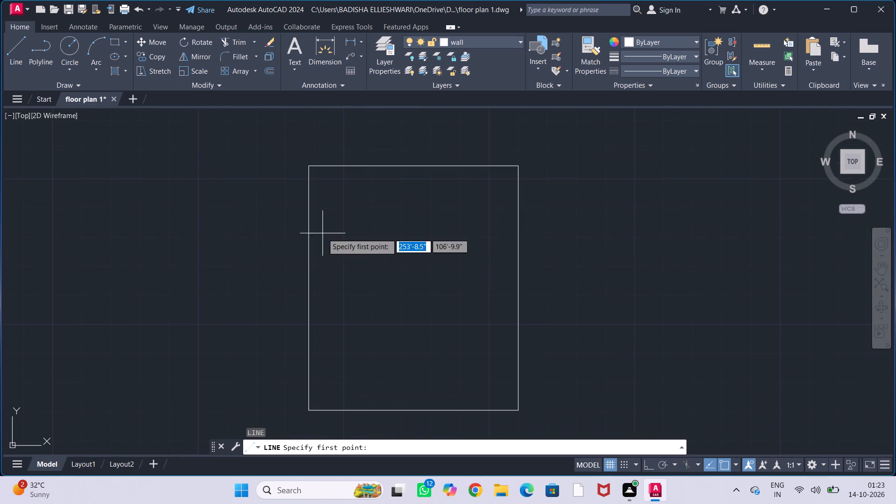
pyautogui.click(308, 214)
pyautogui.click(520, 216)
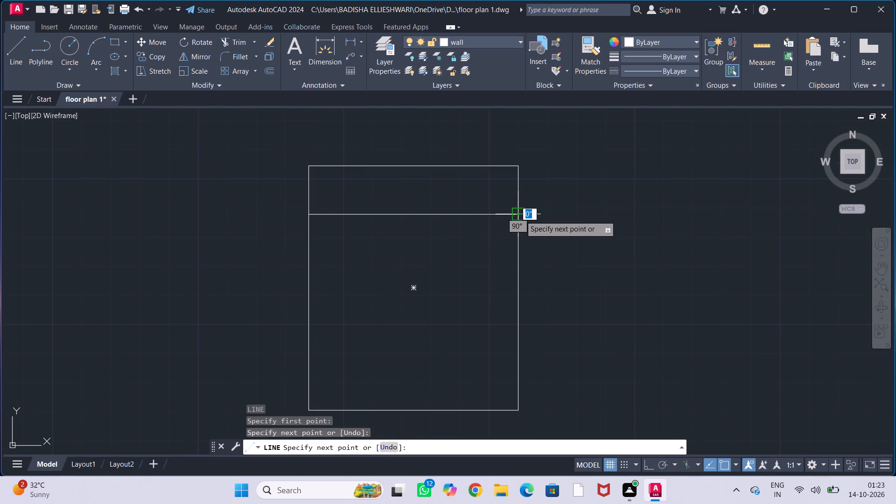
pyautogui.press('Escape')
pyautogui.press('Escape')
pyautogui.press('Escape')
# Draw a vertical guide line from the midpoint of the bed's north edge down to the horizontal line.
pyautogui.moveTo(438, 191); pyautogui.dragTo(392, 196, button='middle')
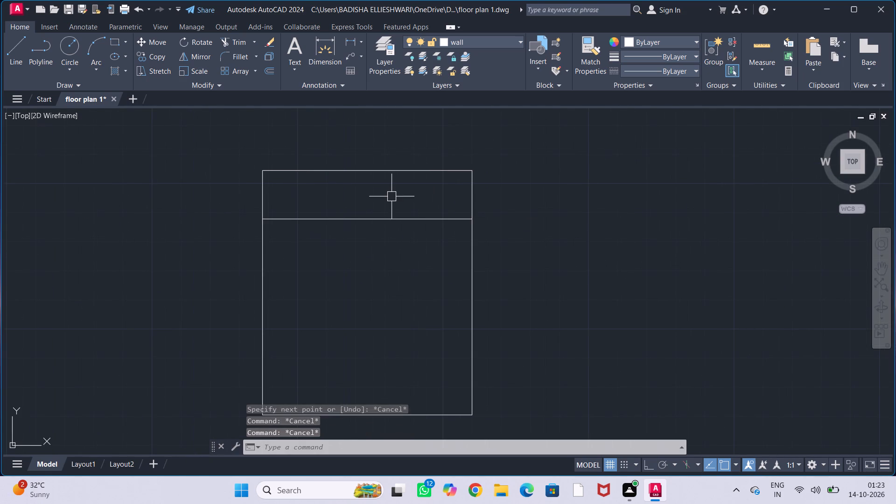
pyautogui.press('l')
pyautogui.press('Return')
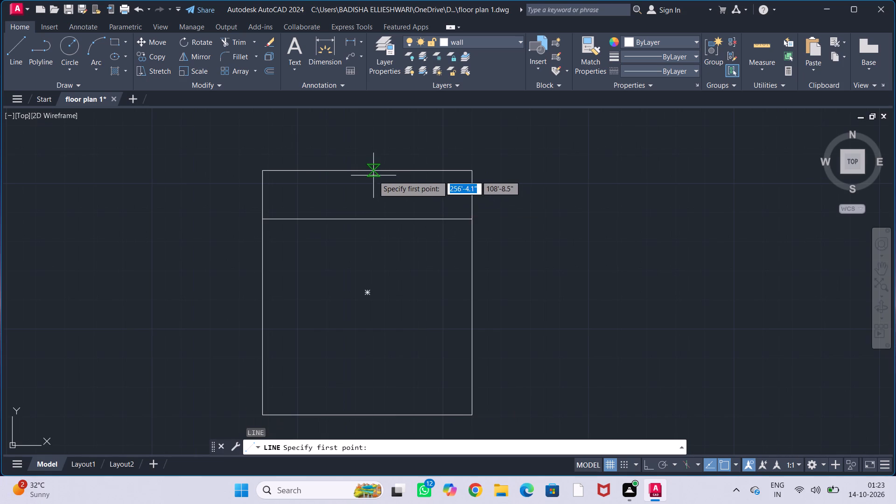
pyautogui.click(367, 172)
pyautogui.click(367, 217)
pyautogui.press('Escape')
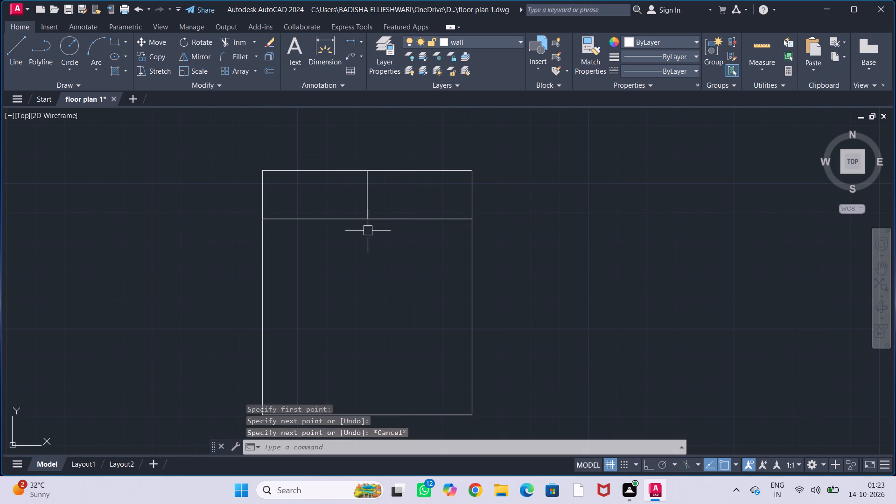
pyautogui.press('Escape')
pyautogui.press('Escape')
pyautogui.press('Escape')
pyautogui.press('Escape')
# Draw a pillow rectangle about 2'-9" by 1'-2" inside the northwest compartment of the bed.
pyautogui.moveTo(366, 245); pyautogui.dragTo(367, 255, button='middle')
pyautogui.scroll(1, 317, 181)
pyautogui.moveTo(337, 205); pyautogui.dragTo(330, 203, button='middle')
pyautogui.scroll(1, 330, 207)
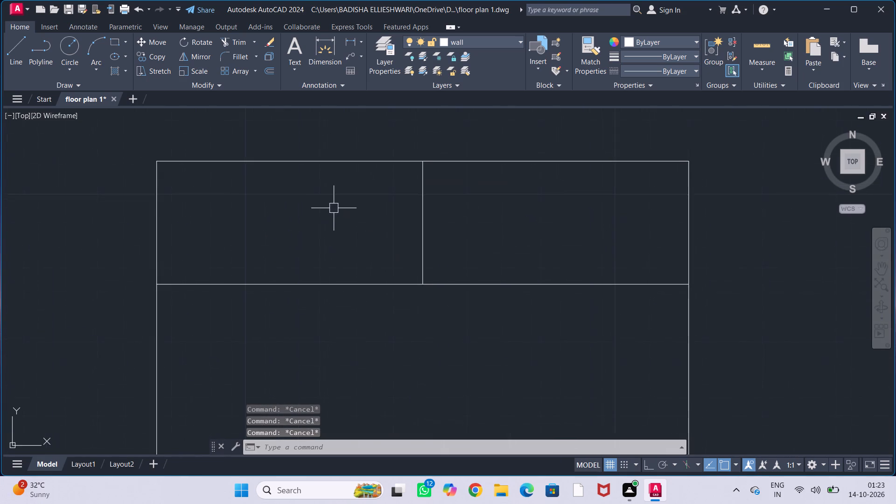
pyautogui.moveTo(338, 209); pyautogui.dragTo(365, 224, button='middle')
pyautogui.write('REC')
pyautogui.press('Return')
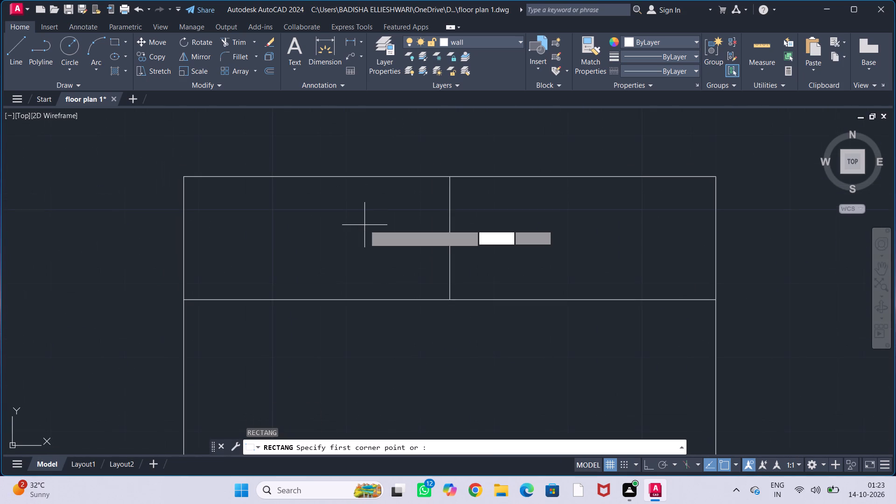
pyautogui.click(194, 188)
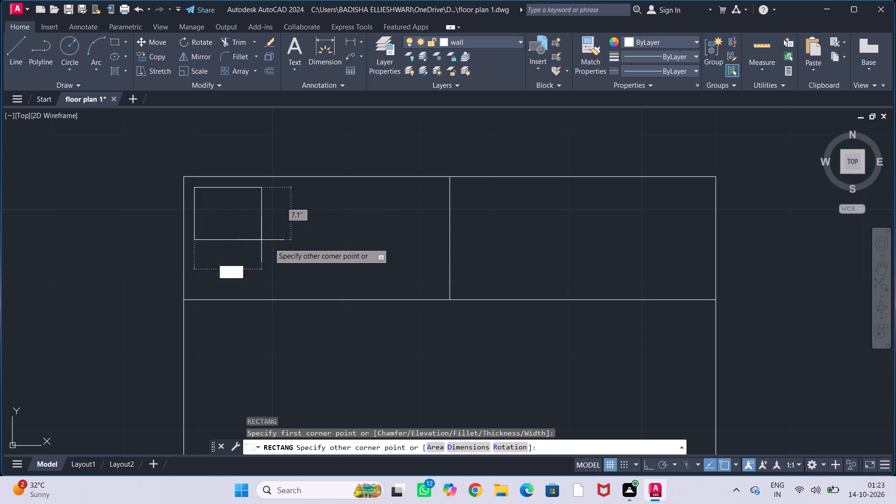
pyautogui.click(440, 288)
pyautogui.press('Escape')
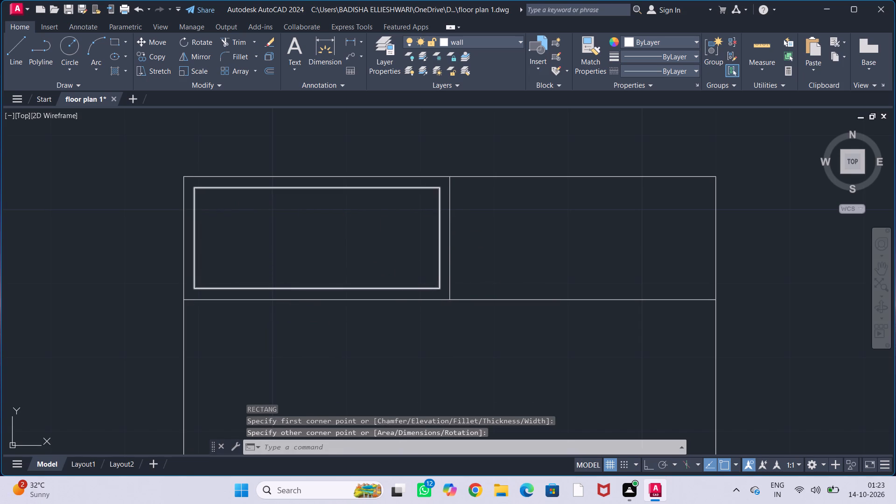
pyautogui.press('Escape')
pyautogui.press('Escape')
pyautogui.press('Escape')
# Copy the pillow rectangle about 3' east into the northeast compartment of the bed.
pyautogui.click(427, 290)
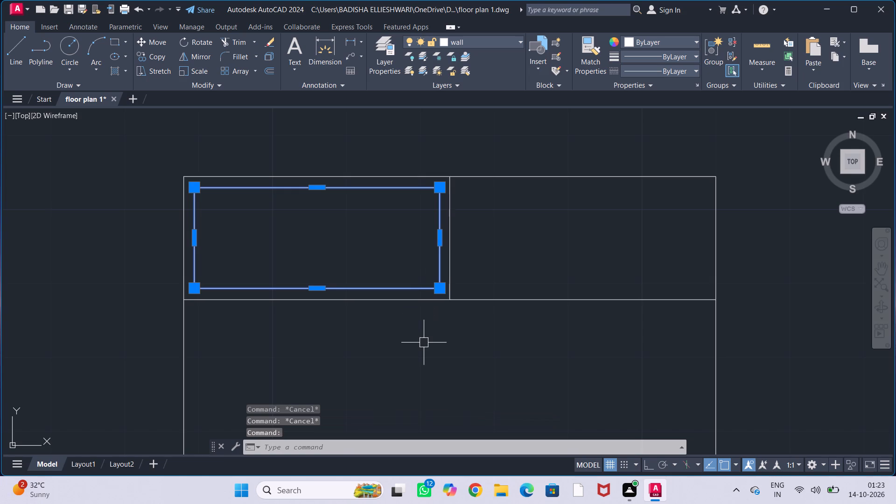
pyautogui.write('CO')
pyautogui.press('Return')
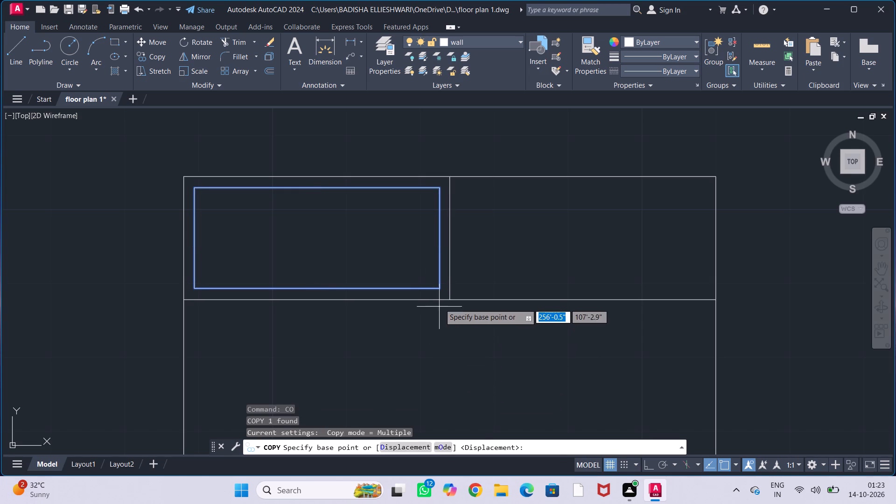
pyautogui.click(440, 288)
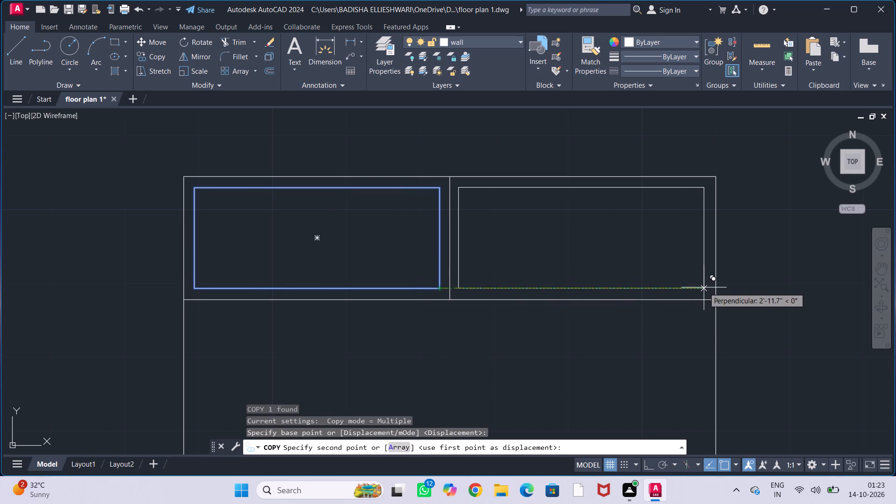
pyautogui.click(705, 287)
pyautogui.press('Escape')
pyautogui.press('Escape')
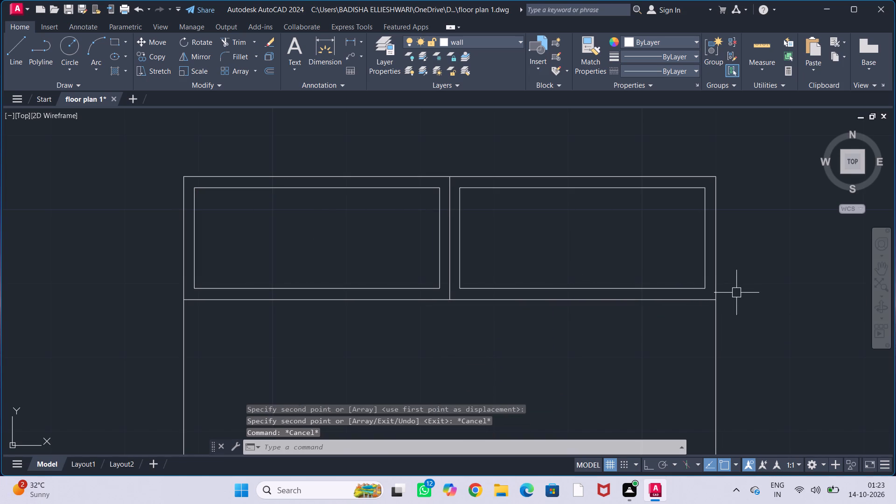
pyautogui.press('Escape')
pyautogui.press('Escape')
pyautogui.press('Escape')
# Delete the vertical line between the pillows and the horizontal line below them.
pyautogui.scroll(-2, 755, 259)
pyautogui.moveTo(777, 283); pyautogui.dragTo(606, 215, button='middle')
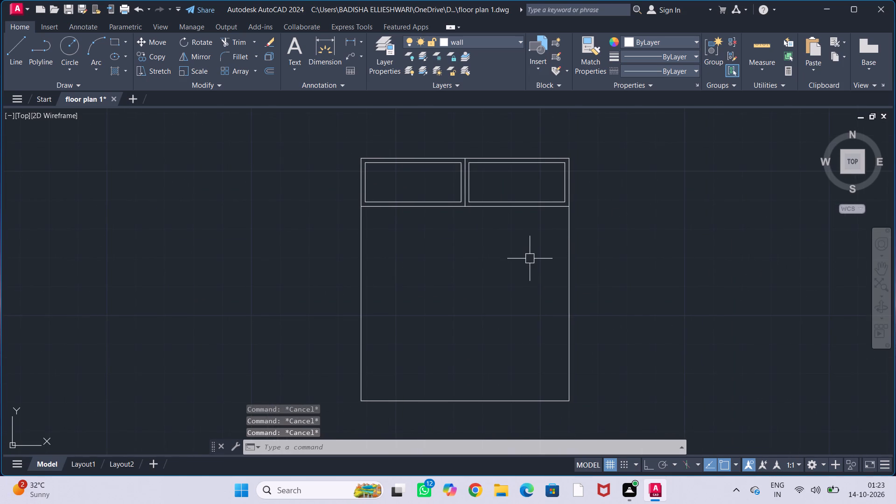
pyautogui.moveTo(502, 261); pyautogui.dragTo(508, 254, button='middle')
pyautogui.scroll(2, 468, 184)
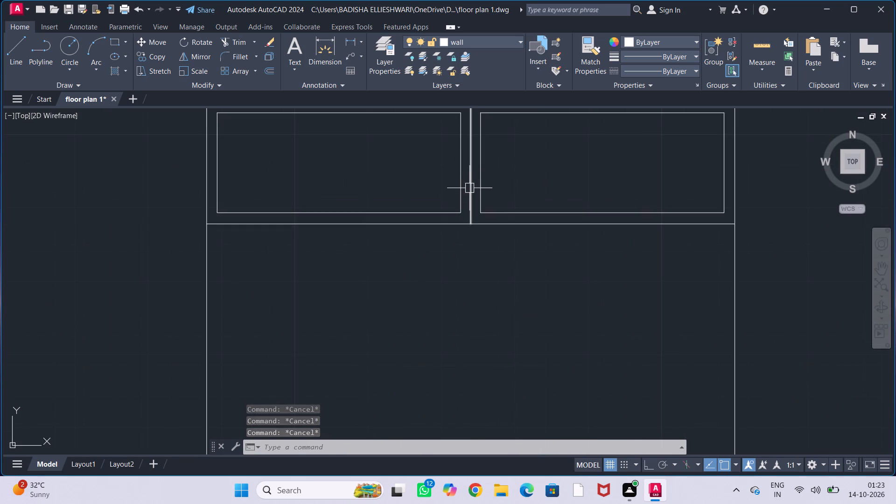
pyautogui.click(469, 189)
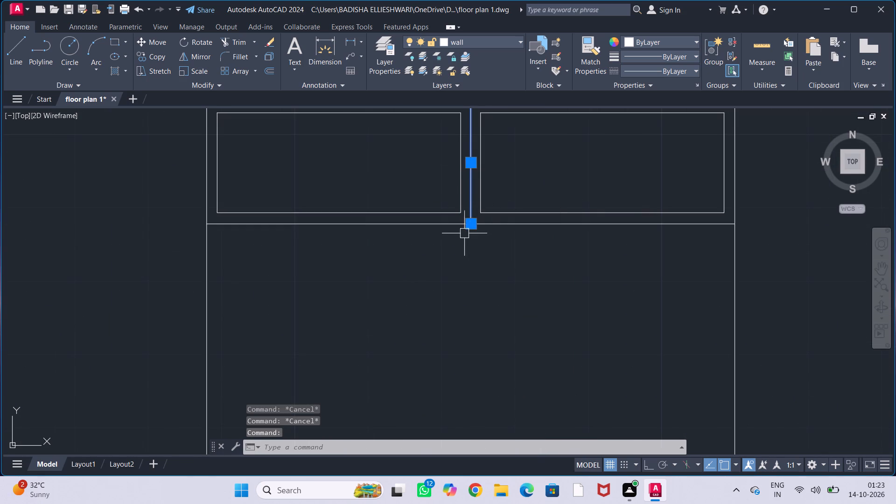
pyautogui.click(449, 226)
pyautogui.press('Delete')
pyautogui.scroll(-2, 454, 266)
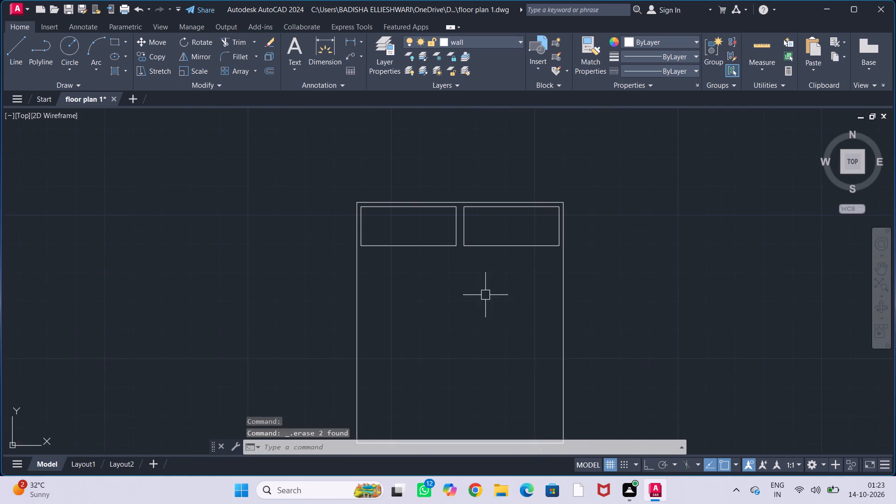
# Draw a three-point arc from the midpoint of the bed's south edge, bulging east and ending inside the bed.
pyautogui.moveTo(486, 298); pyautogui.dragTo(469, 258, button='middle')
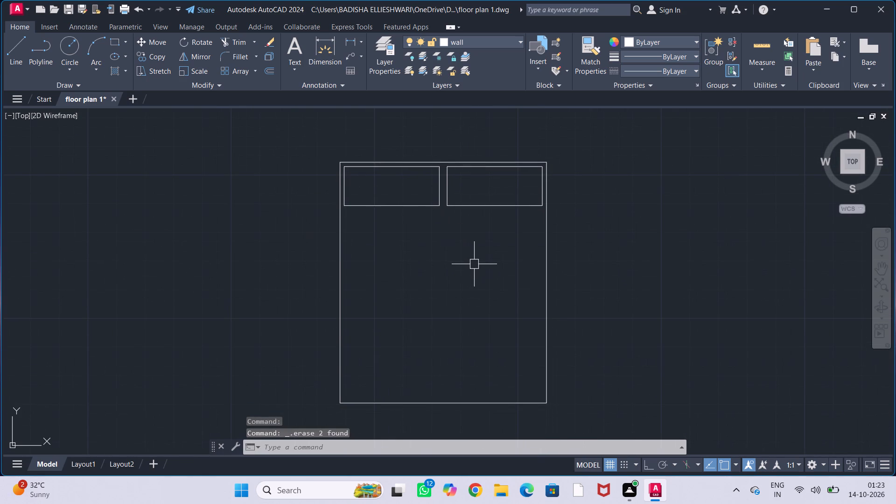
pyautogui.moveTo(474, 264); pyautogui.dragTo(457, 251, button='middle')
pyautogui.click(90, 46)
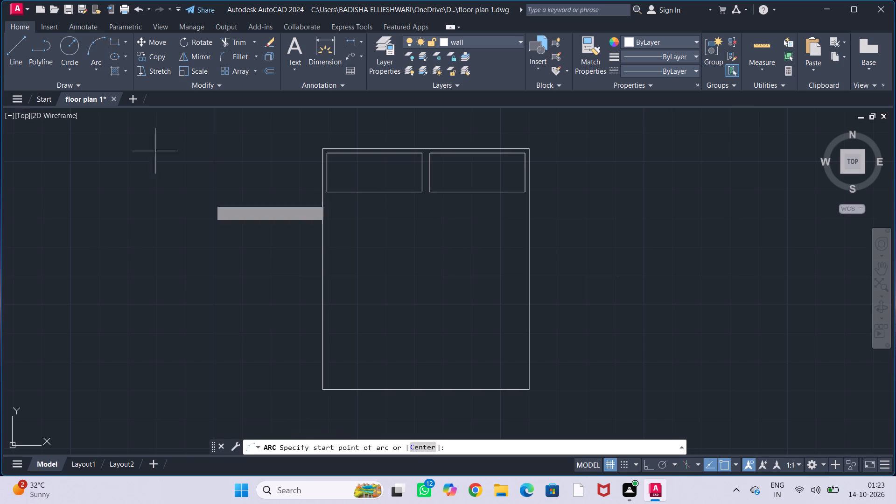
pyautogui.moveTo(402, 369); pyautogui.dragTo(319, 326, button='middle')
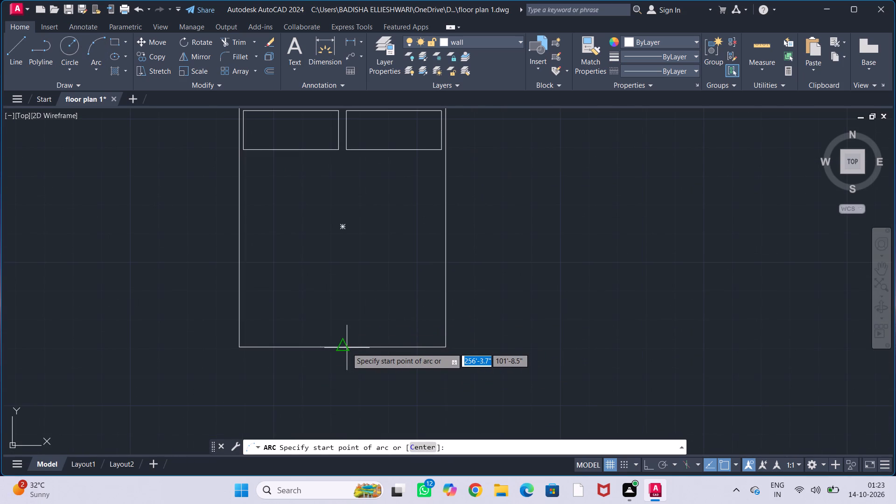
pyautogui.click(345, 348)
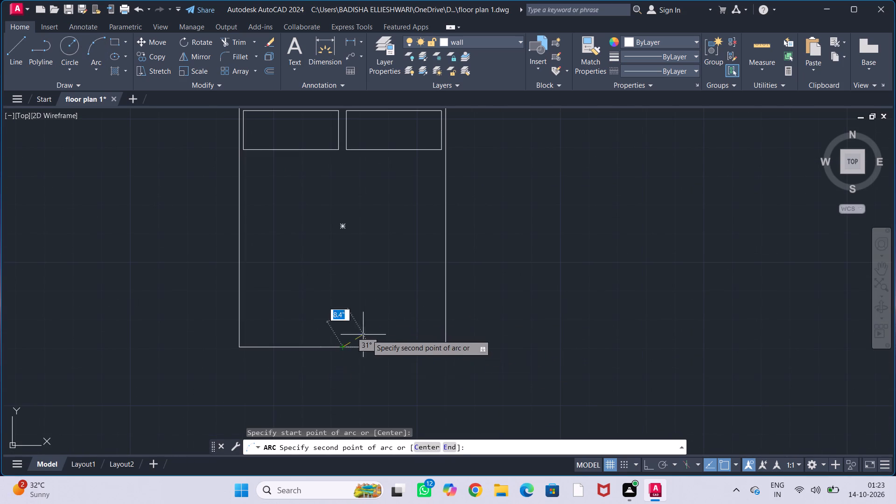
pyautogui.click(399, 305)
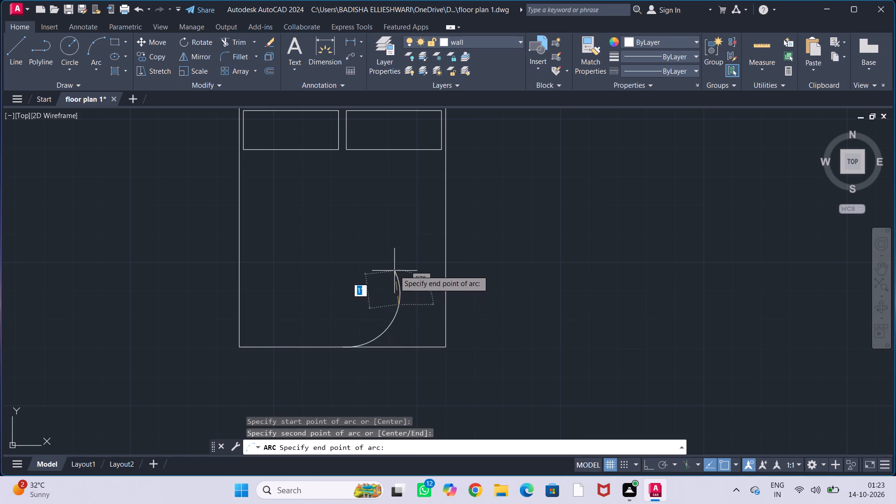
pyautogui.click(380, 263)
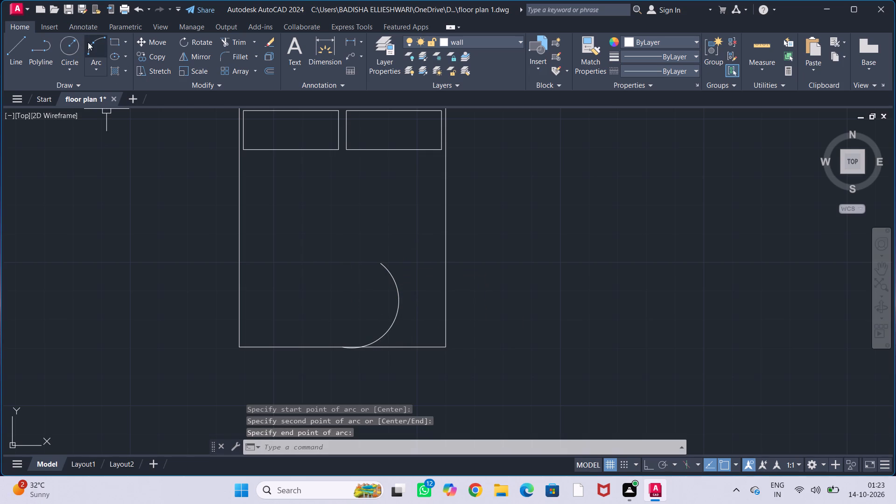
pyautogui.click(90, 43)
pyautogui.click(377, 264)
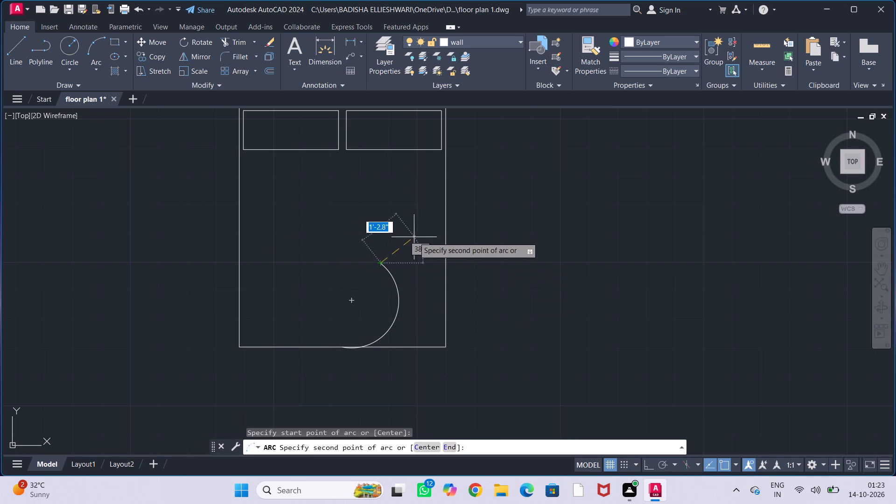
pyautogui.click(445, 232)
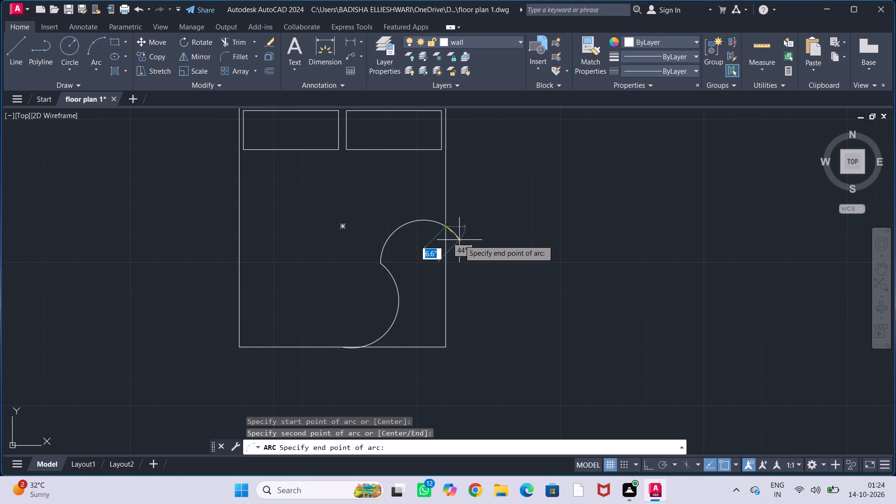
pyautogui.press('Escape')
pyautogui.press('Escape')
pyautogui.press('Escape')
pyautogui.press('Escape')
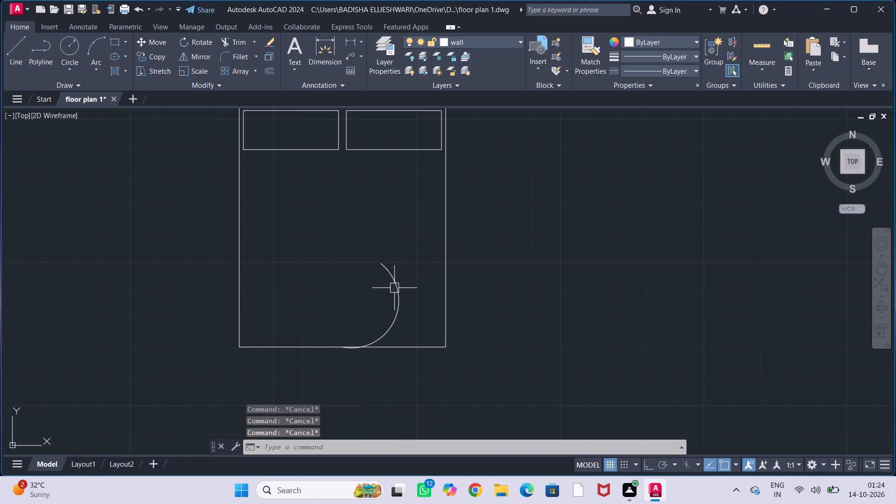
# Delete the arc at the south end of the bed.
pyautogui.click(397, 286)
pyautogui.press('Delete')
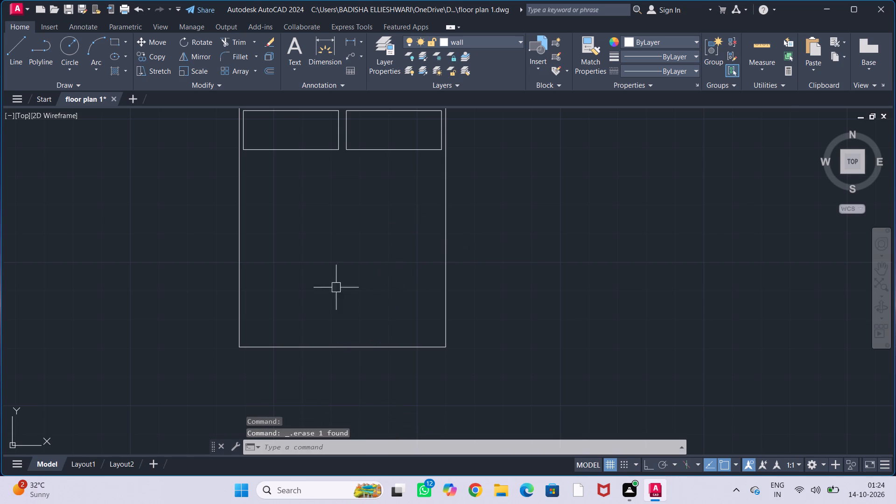
# Draw a three-point arc from the bed's south edge, just west of its midpoint, bulging east and ending inside the bed.
pyautogui.click(89, 42)
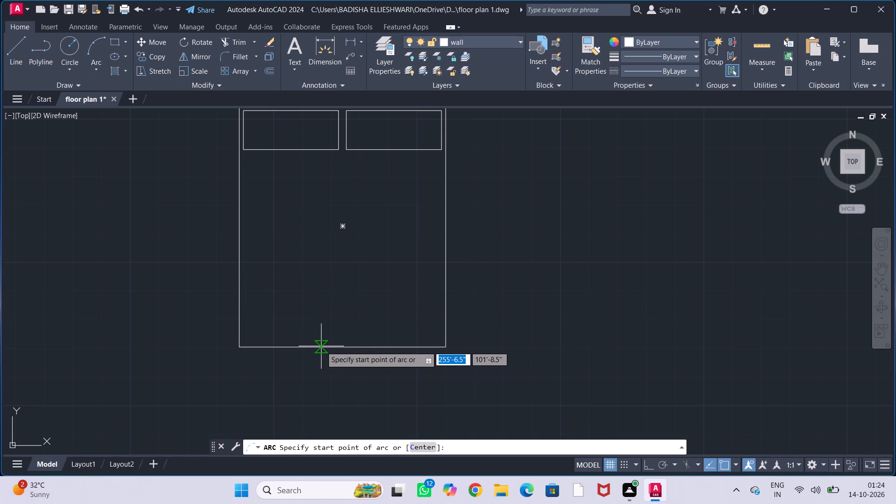
pyautogui.click(322, 346)
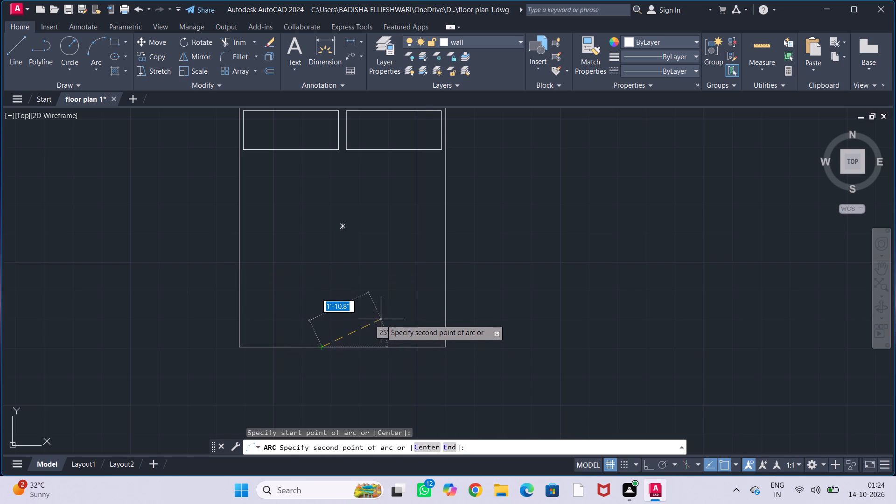
pyautogui.click(375, 279)
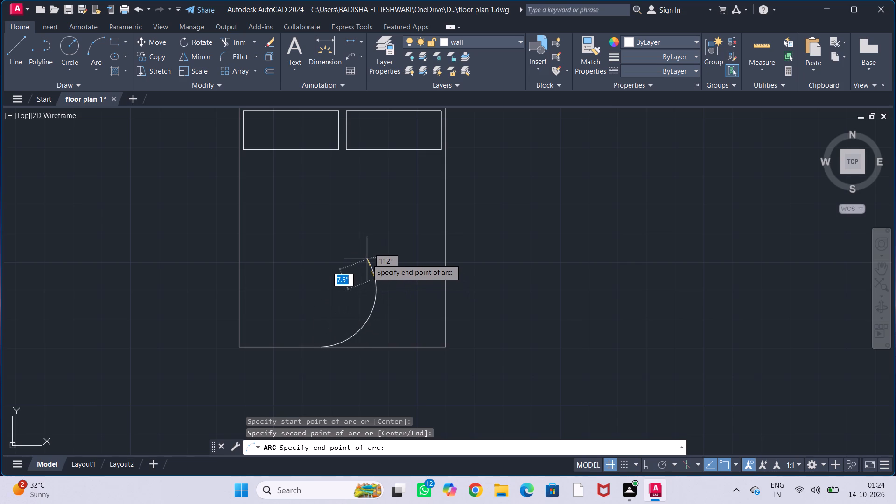
pyautogui.click(368, 258)
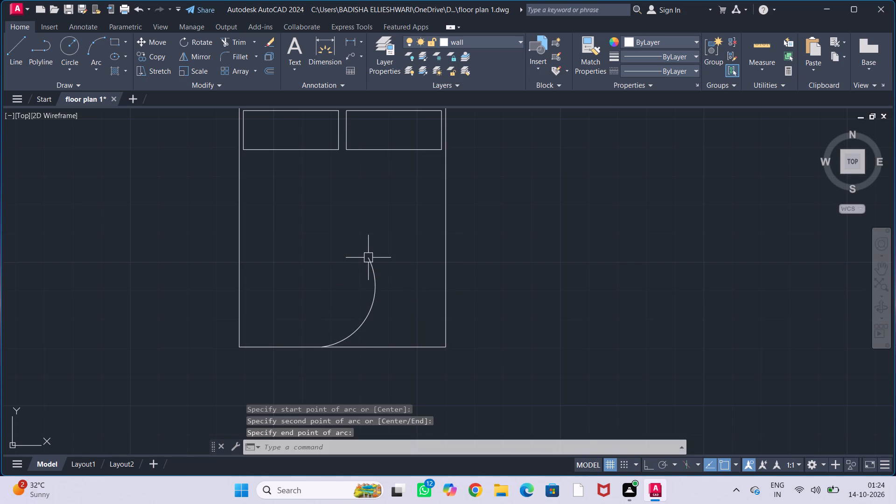
# Draw a second three-point arc from the first arc's north end, bulging north through the bed's east edge and ending outside the bed.
pyautogui.click(95, 48)
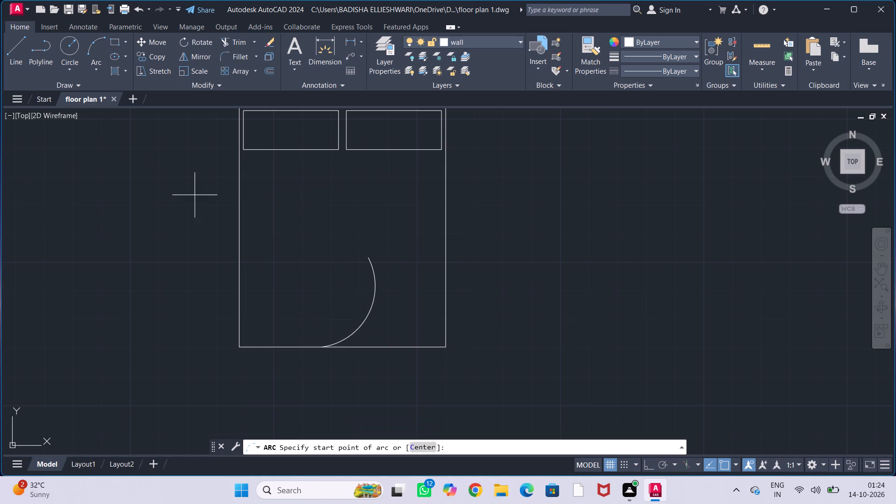
pyautogui.click(363, 256)
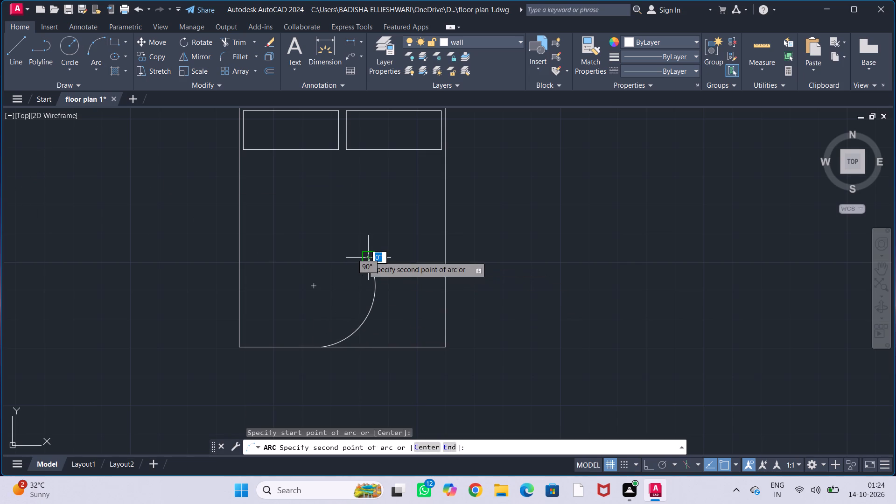
pyautogui.click(444, 206)
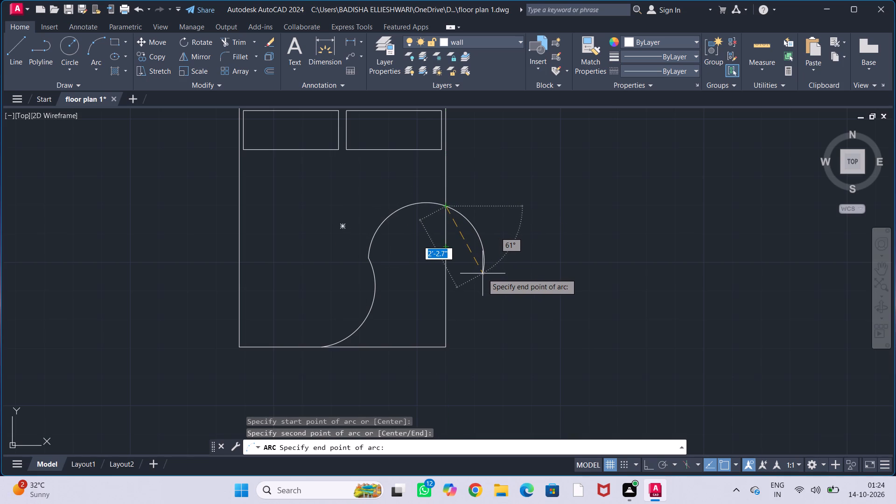
pyautogui.click(502, 284)
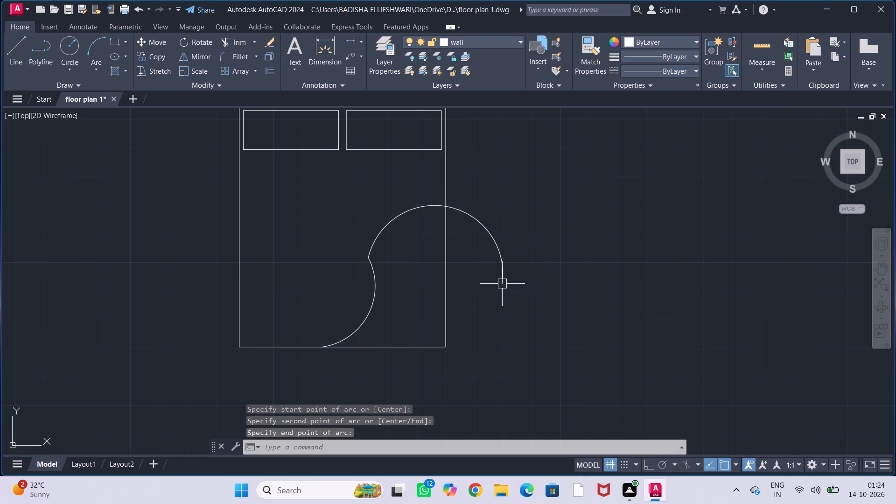
pyautogui.press('Escape')
pyautogui.press('Escape')
pyautogui.press('Escape')
pyautogui.press('Escape')
pyautogui.press('Escape')
pyautogui.press('Escape')
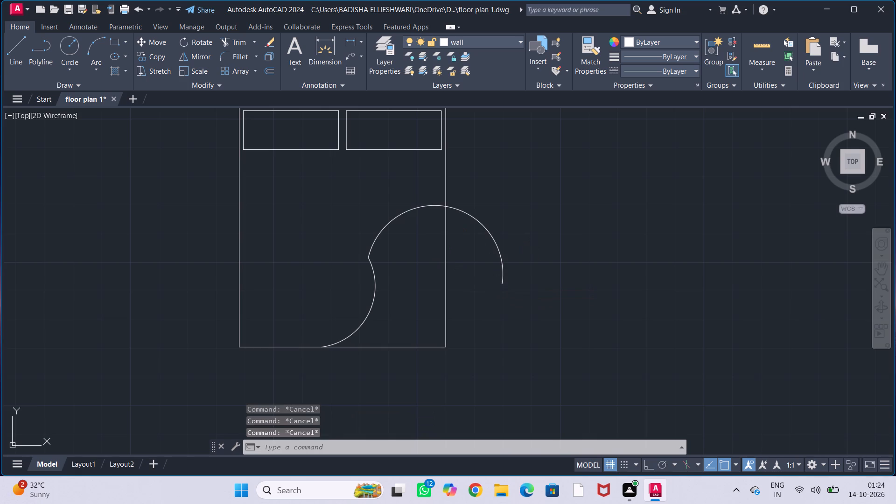
# Trim off the part of the second arc that extends beyond the bed's east edge.
pyautogui.write('TR')
pyautogui.press('Return')
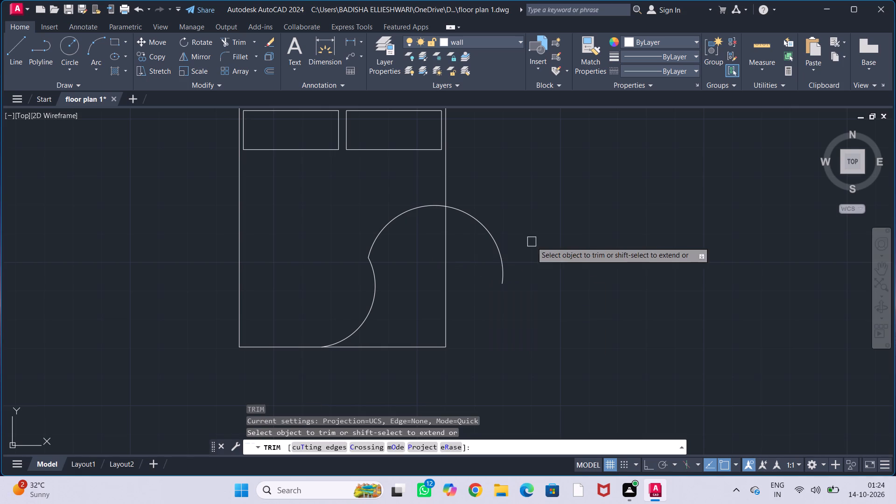
pyautogui.click(491, 241)
pyautogui.press('Escape')
pyautogui.press('Escape')
pyautogui.press('Escape')
pyautogui.press('Escape')
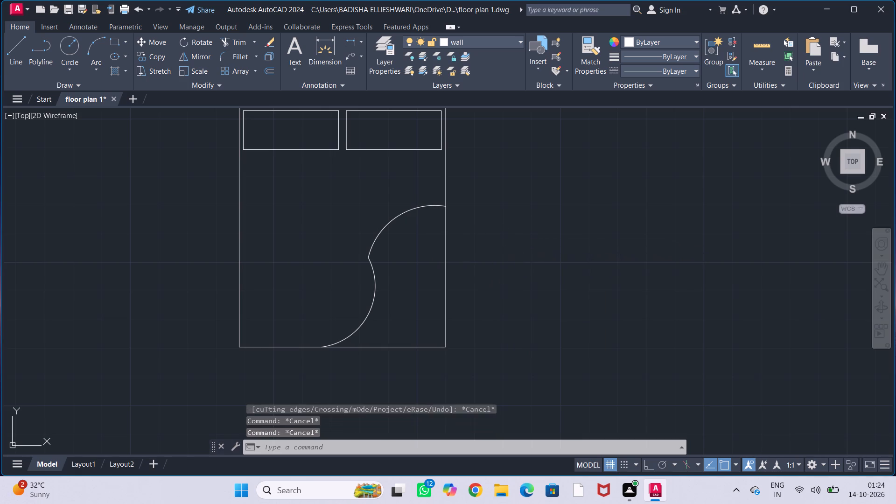
pyautogui.press('Escape')
# Define a block named BED from the complete bed drawing with its pillows and blanket arcs.
pyautogui.scroll(-3, 513, 247)
pyautogui.moveTo(519, 249); pyautogui.dragTo(507, 253, button='middle')
pyautogui.scroll(1, 509, 257)
pyautogui.middleClick(511, 256)
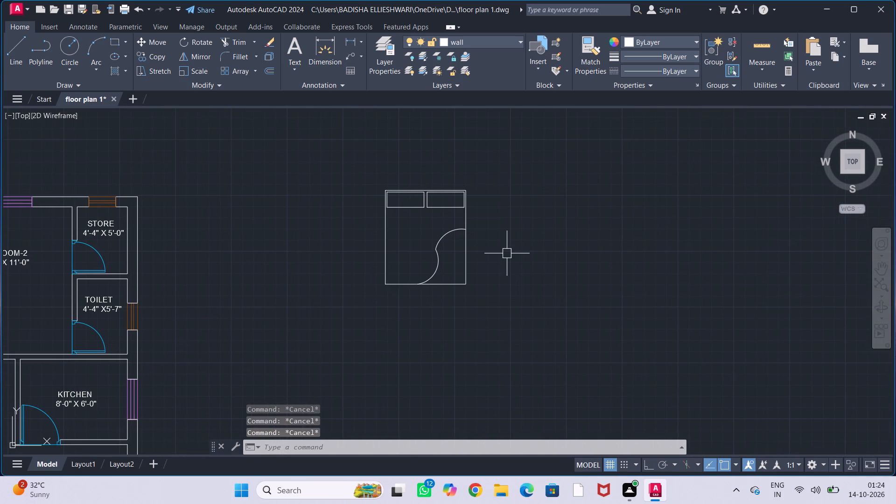
pyautogui.moveTo(326, 157); pyautogui.dragTo(334, 159)
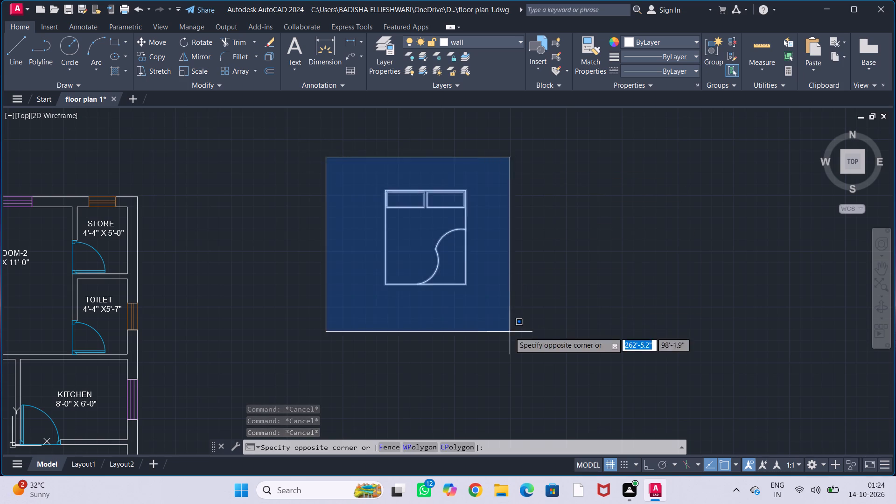
pyautogui.click(510, 332)
pyautogui.press('b')
pyautogui.press('Return')
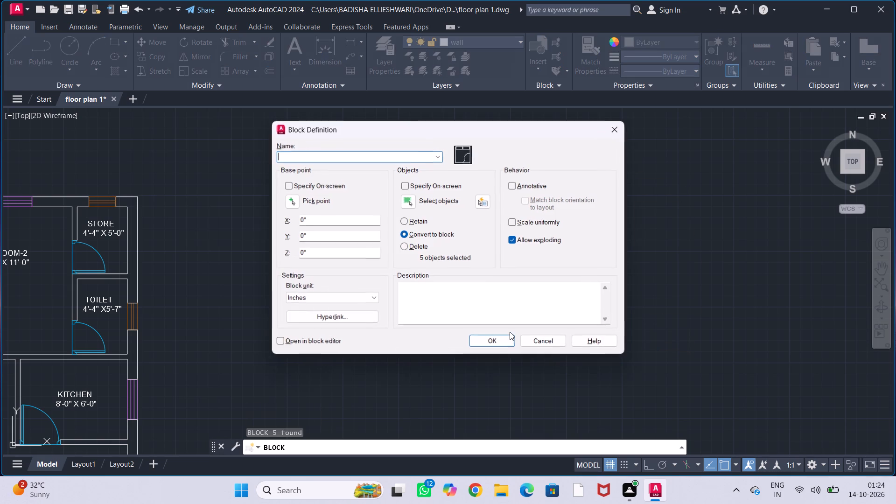
pyautogui.write('BED')
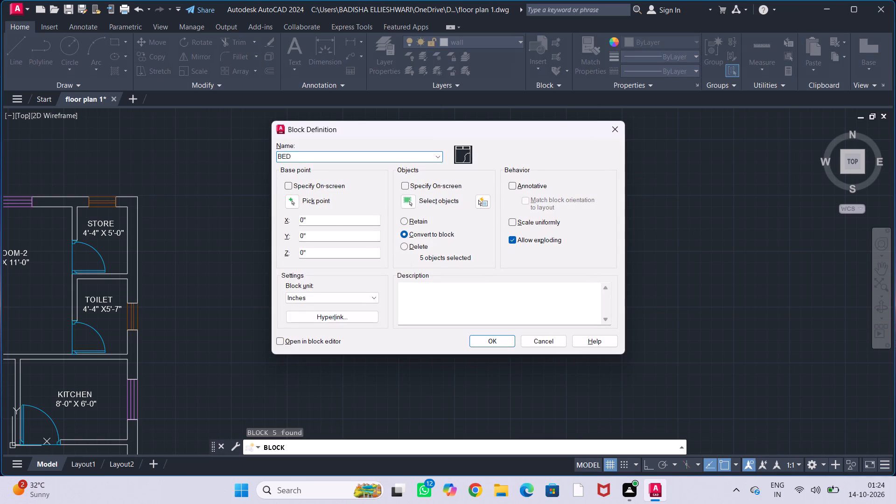
pyautogui.click(503, 337)
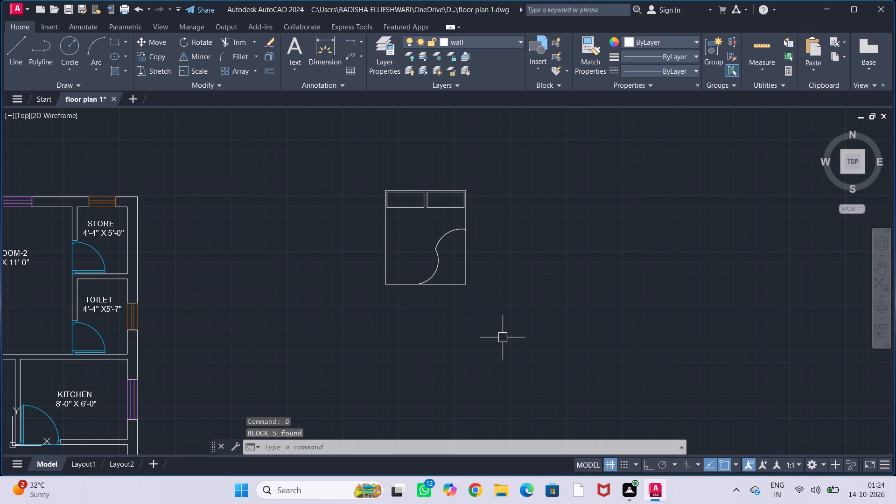
# Move the bed block by its north edge's midpoint to the midpoint of BEDROOM-1's north window, against the inner wall face.
pyautogui.scroll(-2, 458, 306)
pyautogui.moveTo(459, 306); pyautogui.dragTo(575, 268, button='middle')
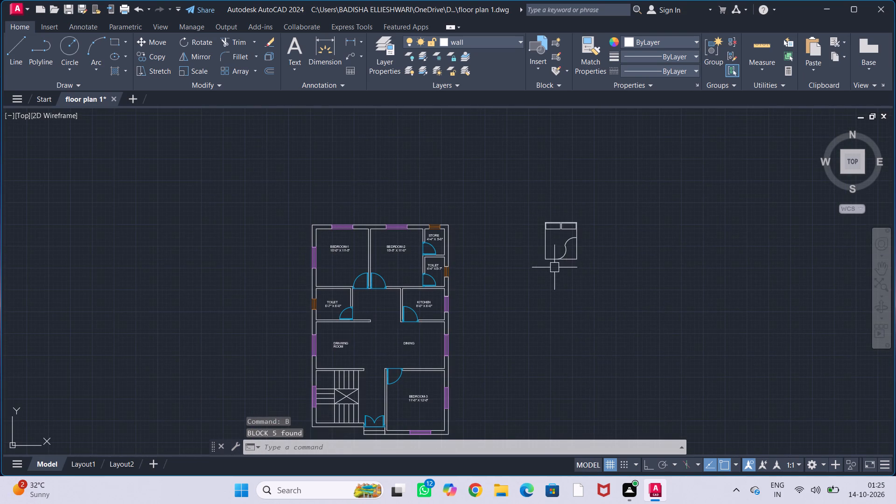
pyautogui.click(559, 262)
pyautogui.moveTo(534, 289); pyautogui.dragTo(531, 302, button='middle')
pyautogui.press('m')
pyautogui.press('Return')
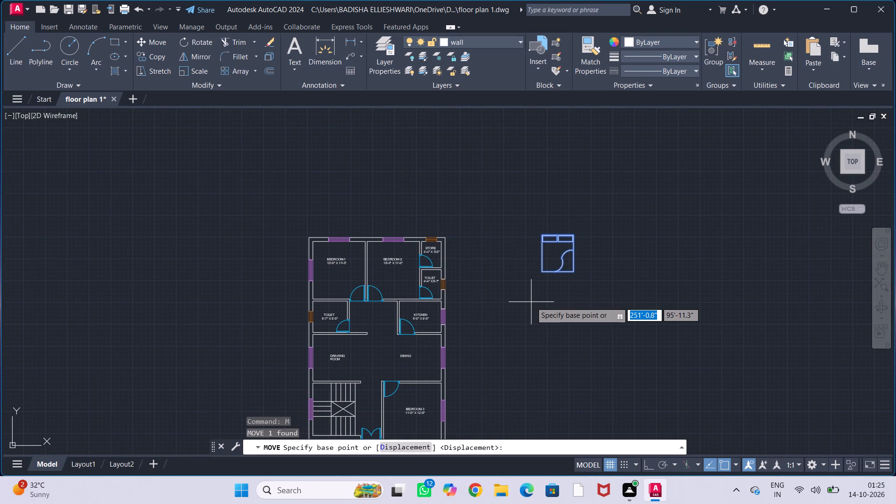
pyautogui.scroll(3, 559, 231)
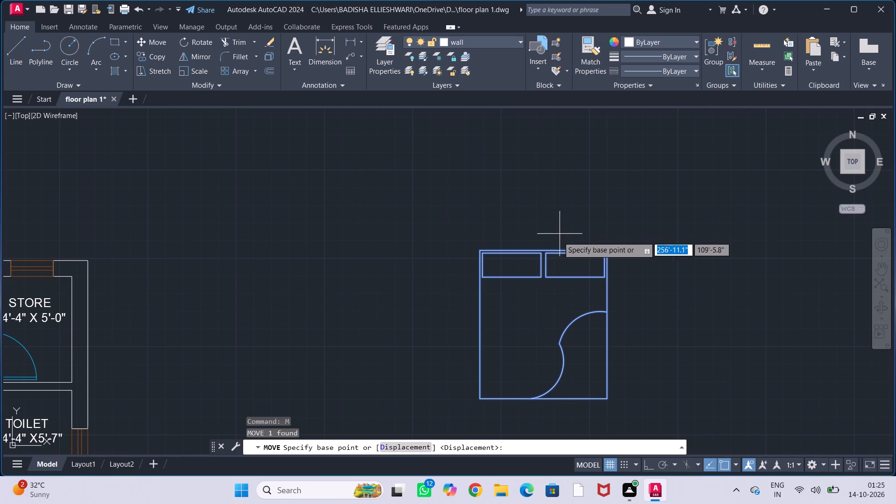
pyautogui.click(546, 247)
pyautogui.scroll(-2, 394, 260)
pyautogui.moveTo(388, 257); pyautogui.dragTo(639, 223, button='middle')
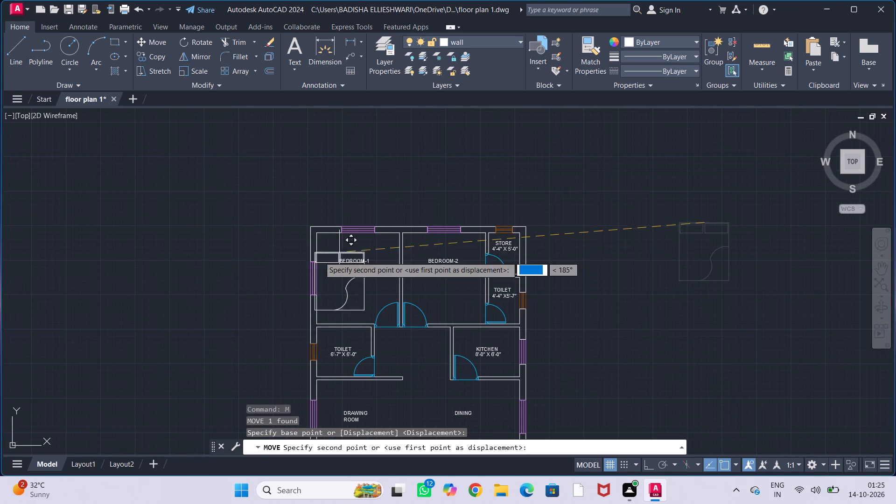
pyautogui.scroll(2, 366, 236)
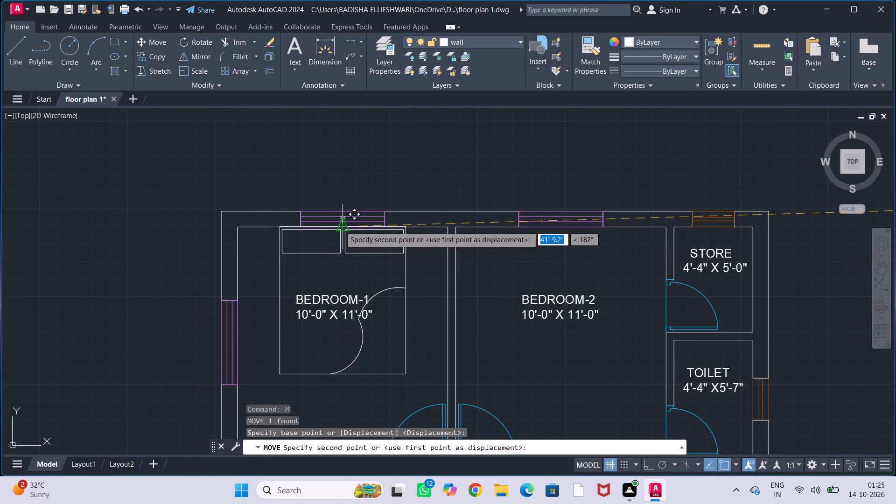
pyautogui.click(340, 226)
pyautogui.press('Escape')
pyautogui.press('Escape')
pyautogui.press('Escape')
pyautogui.press('Escape')
# Move the BEDROOM-1 label straight south into the clear space below the bed.
pyautogui.moveTo(346, 274); pyautogui.dragTo(355, 206, button='middle')
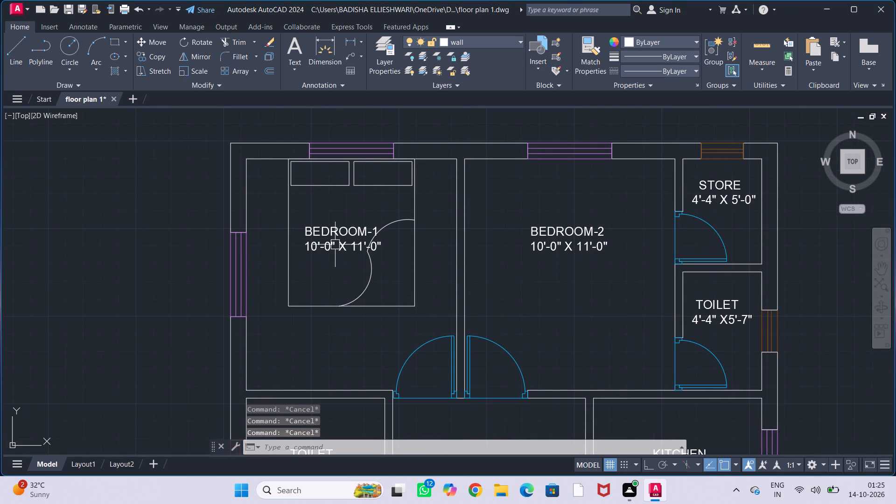
pyautogui.click(338, 242)
pyautogui.press('m')
pyautogui.press('Return')
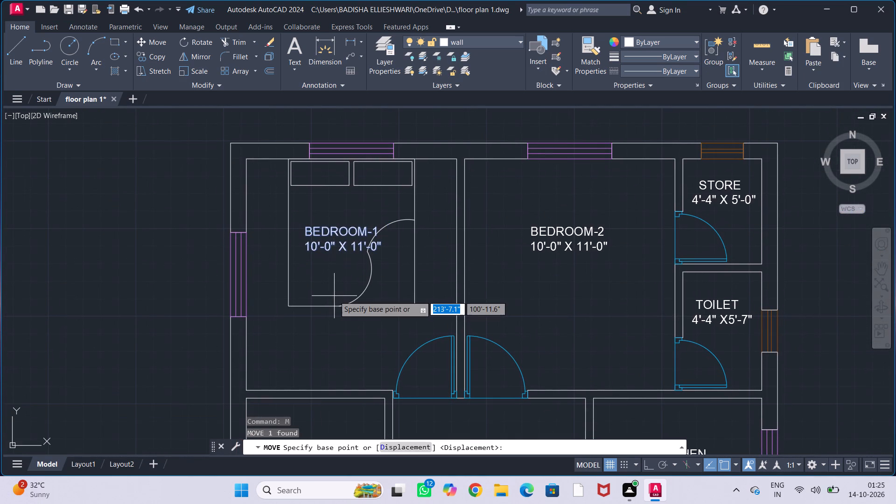
pyautogui.click(308, 252)
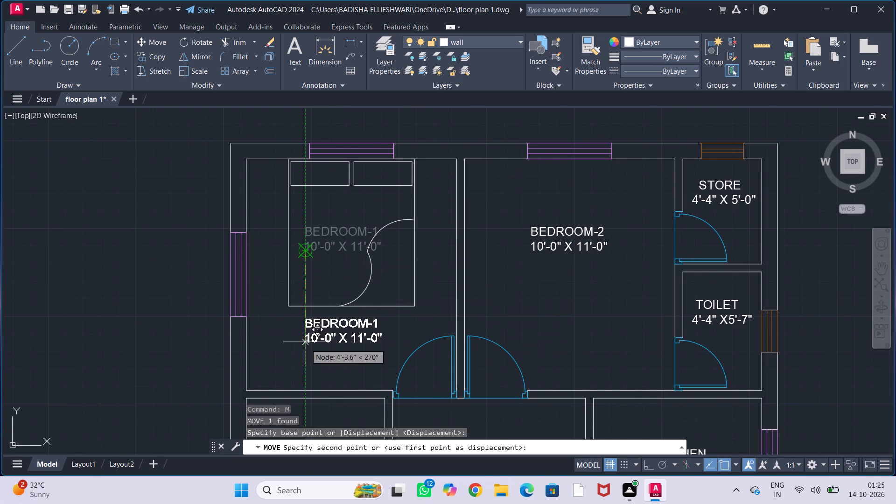
pyautogui.click(305, 354)
pyautogui.press('Escape')
pyautogui.press('Escape')
pyautogui.press('Escape')
pyautogui.press('Escape')
pyautogui.press('Escape')
# Copy the bed block from BEDROOM-1 into BEDROOM-2, with its north edge centred on the north window's inner face.
pyautogui.moveTo(550, 301); pyautogui.dragTo(336, 309, button='middle')
pyautogui.click(206, 308)
pyautogui.click(197, 309)
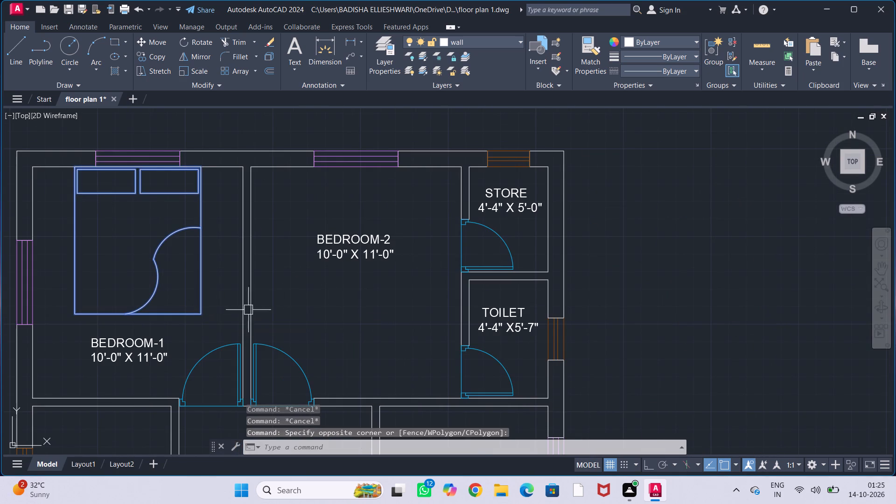
pyautogui.press('c')
pyautogui.press('o')
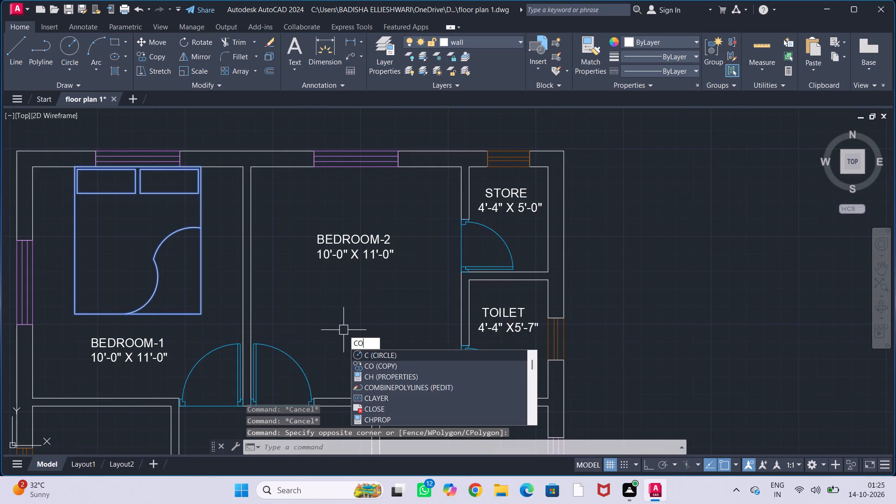
pyautogui.press('Return')
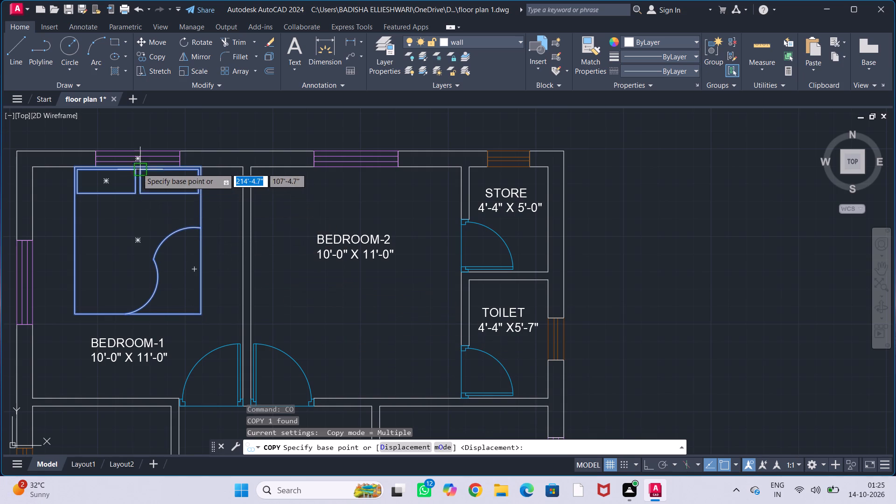
pyautogui.click(135, 167)
pyautogui.click(361, 169)
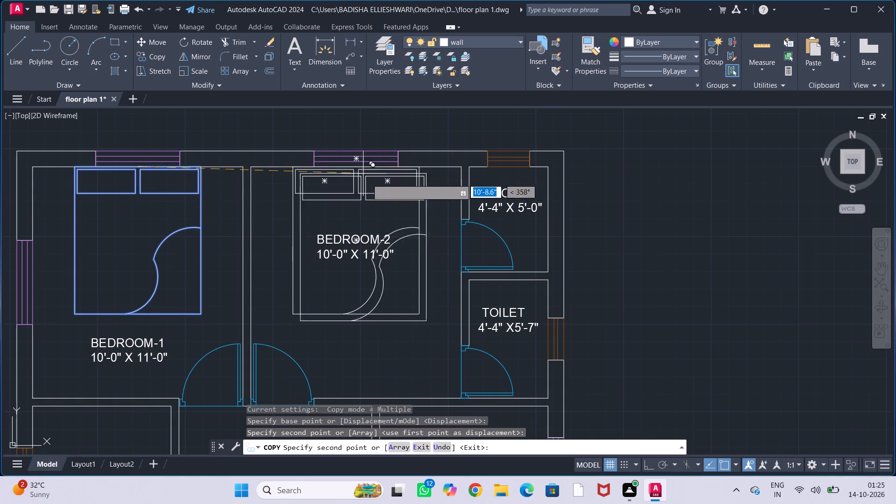
pyautogui.press('Escape')
pyautogui.press('Escape')
pyautogui.press('Escape')
pyautogui.press('Escape')
# Move the BEDROOM-2 label straight south into the clear space between the bed and the room's south wall.
pyautogui.click(353, 253)
pyautogui.press('c')
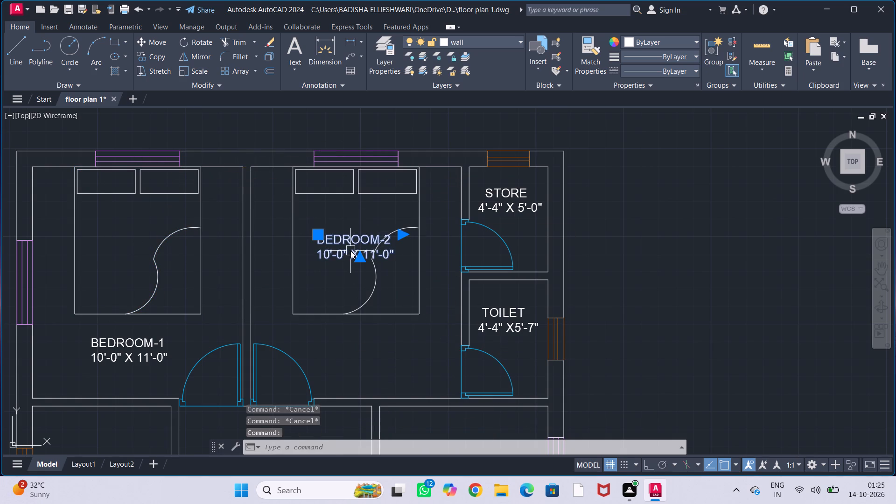
pyautogui.press('BackSpace')
pyautogui.press('m')
pyautogui.press('Return')
pyautogui.click(321, 258)
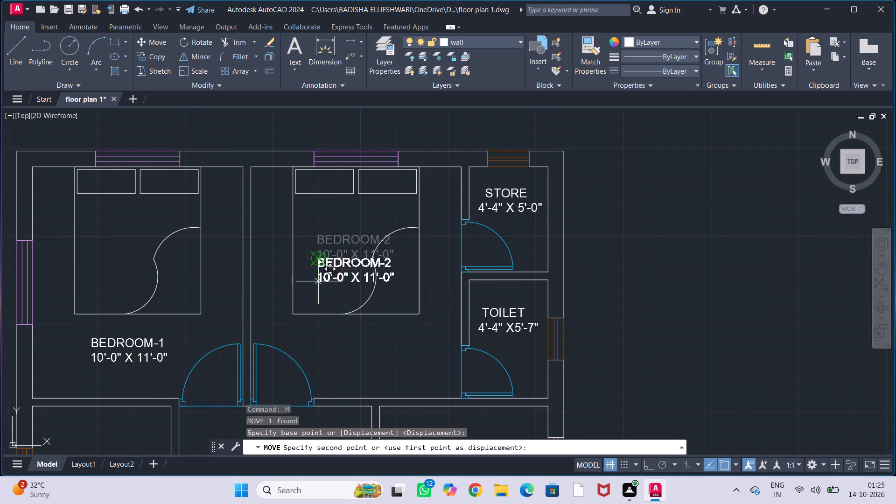
pyautogui.click(318, 357)
pyautogui.press('Escape')
pyautogui.press('Escape')
pyautogui.press('Escape')
pyautogui.press('Escape')
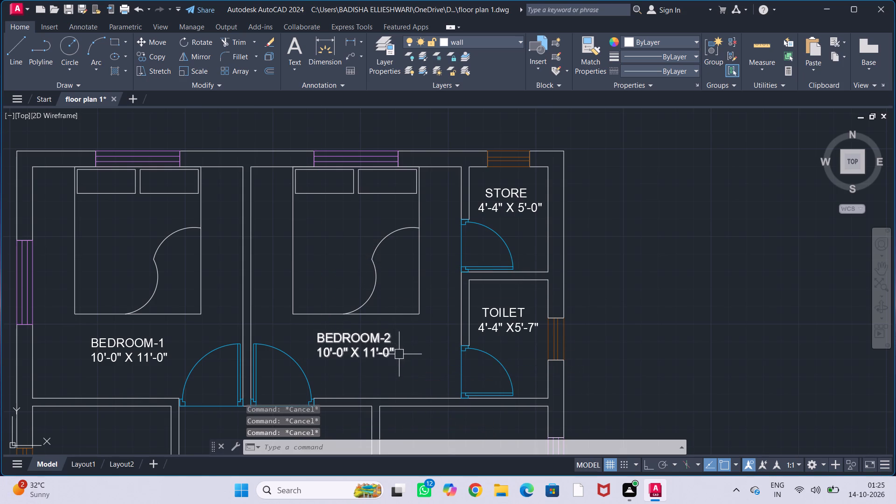
# Copy the bed block from BEDROOM-2 into the middle of BEDROOM-3, using its south edge's midpoint as the base point.
pyautogui.moveTo(405, 362); pyautogui.dragTo(415, 253, button='middle')
pyautogui.scroll(-1, 419, 252)
pyautogui.click(423, 224)
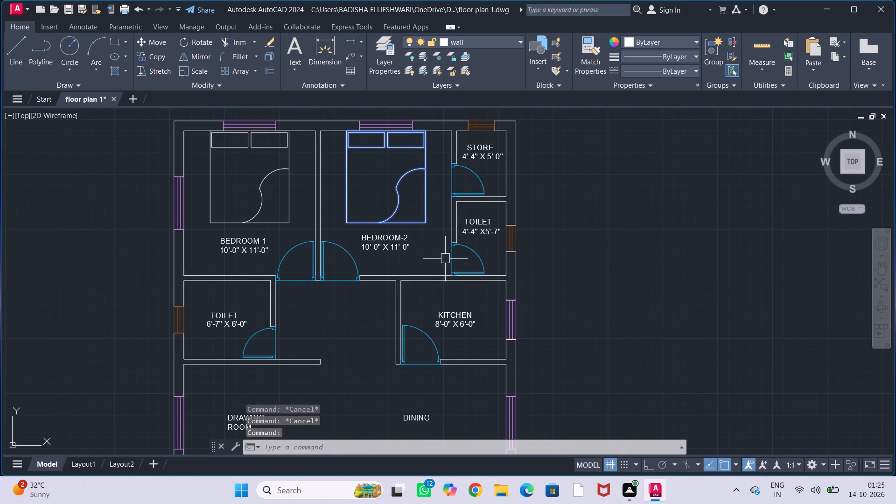
pyautogui.write('CO')
pyautogui.press('Return')
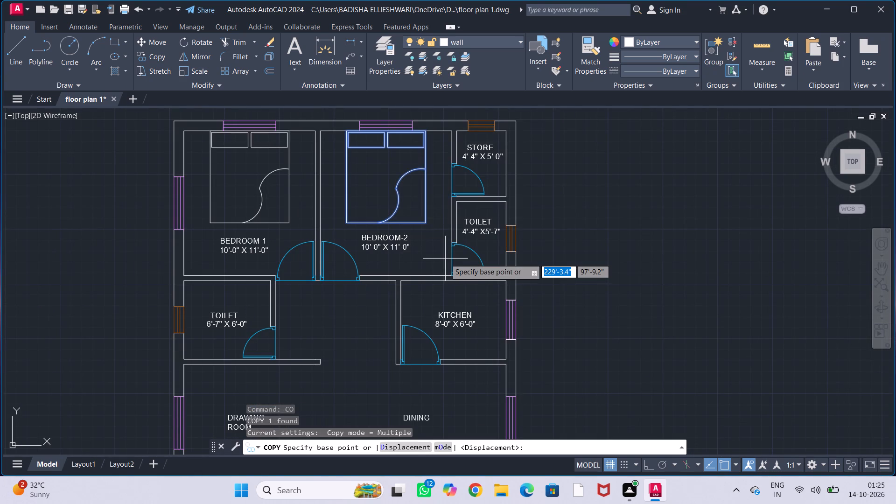
pyautogui.click(378, 220)
pyautogui.scroll(-3, 407, 204)
pyautogui.moveTo(419, 319); pyautogui.dragTo(409, 287, button='middle')
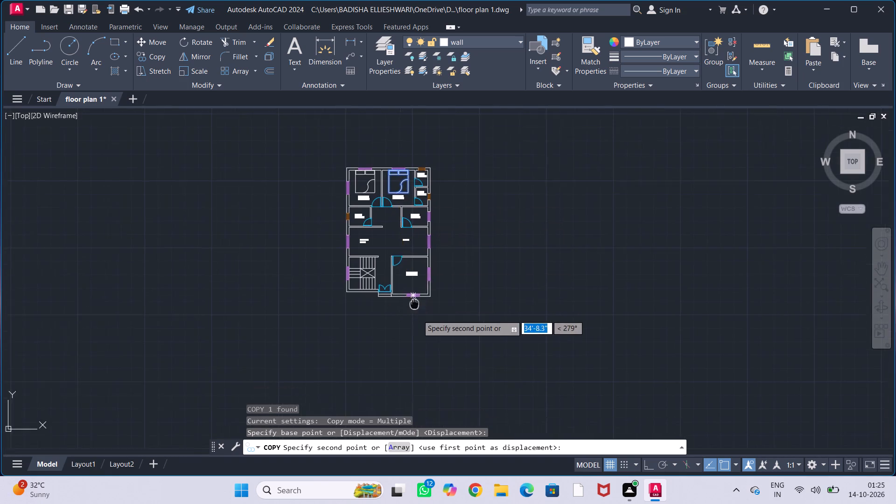
pyautogui.moveTo(409, 287); pyautogui.dragTo(397, 257, button='middle')
pyautogui.scroll(4, 390, 248)
pyautogui.moveTo(399, 228); pyautogui.dragTo(398, 314, button='middle')
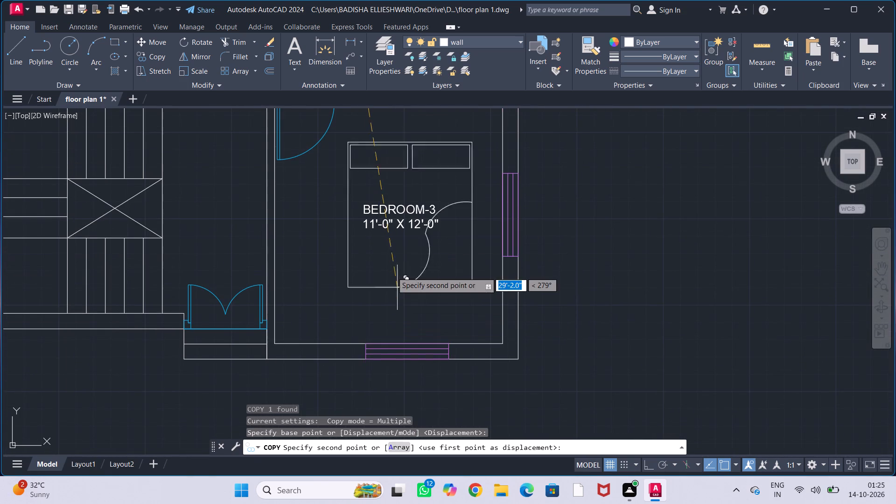
pyautogui.moveTo(400, 264); pyautogui.dragTo(398, 353, button='middle')
pyautogui.scroll(-1, 400, 264)
pyautogui.click(393, 360)
pyautogui.press('Escape')
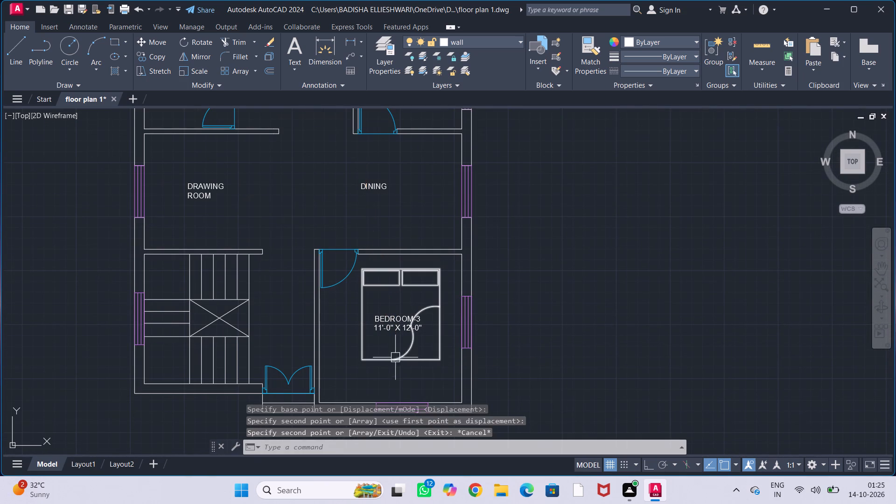
pyautogui.press('Escape')
# Rotate the BEDROOM-3 bed half a turn about its south edge's midpoint, with Ortho on, so the pillows face south.
pyautogui.click(398, 363)
pyautogui.write('RO')
pyautogui.press('Return')
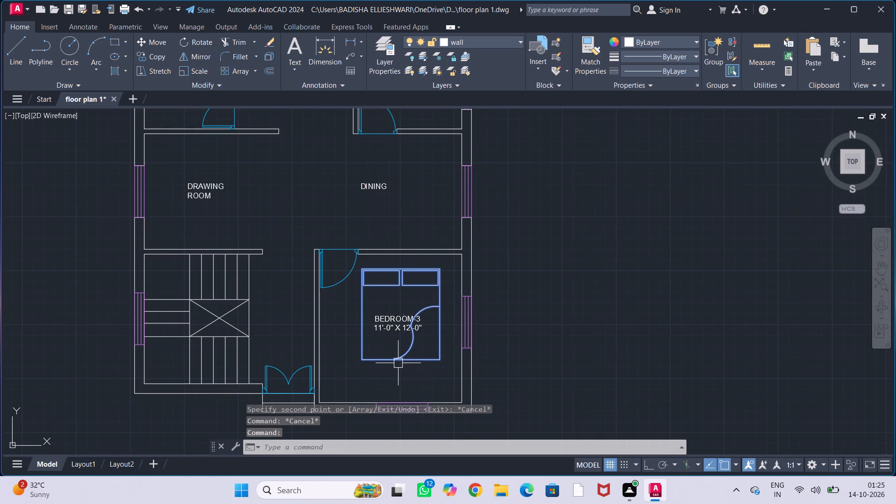
pyautogui.click(398, 363)
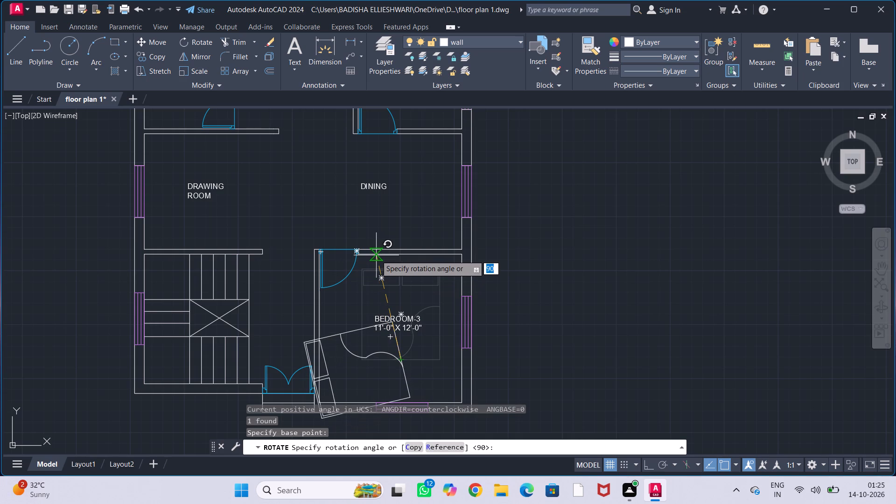
pyautogui.press('F8')
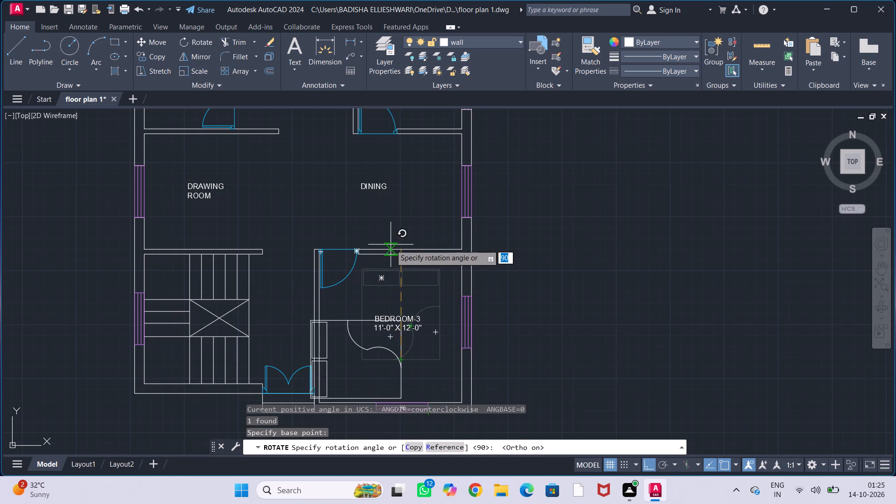
pyautogui.click(365, 355)
# Move the rotated bed by its pillow edge's midpoint to the midpoint of BEDROOM-3's south window, against the inner wall face.
pyautogui.moveTo(425, 357); pyautogui.dragTo(425, 334, button='middle')
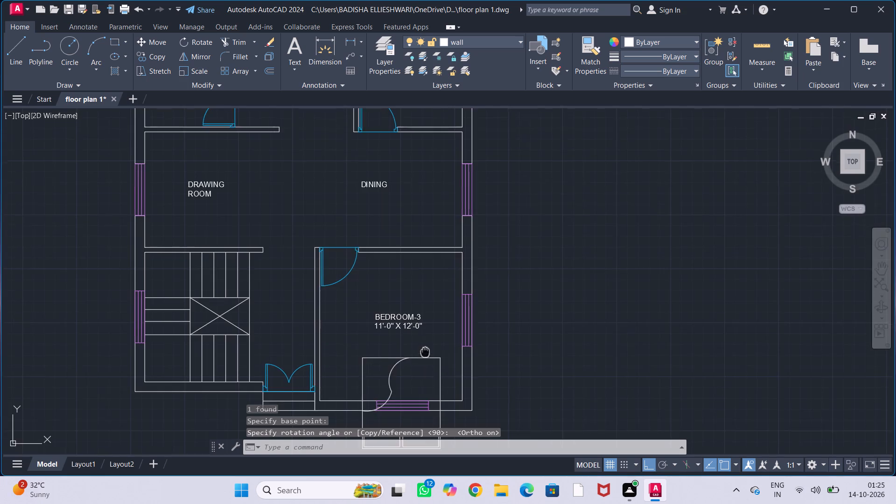
pyautogui.moveTo(425, 334); pyautogui.dragTo(442, 217, button='middle')
pyautogui.click(458, 244)
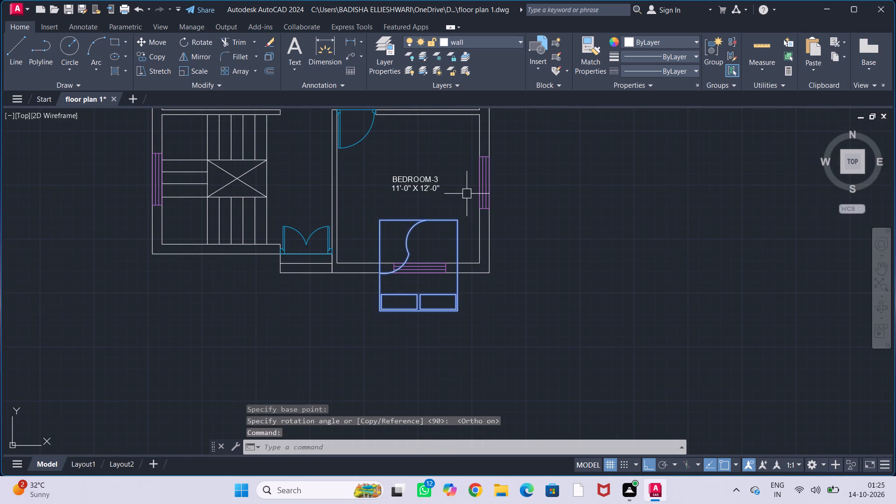
pyautogui.press('m')
pyautogui.press('Return')
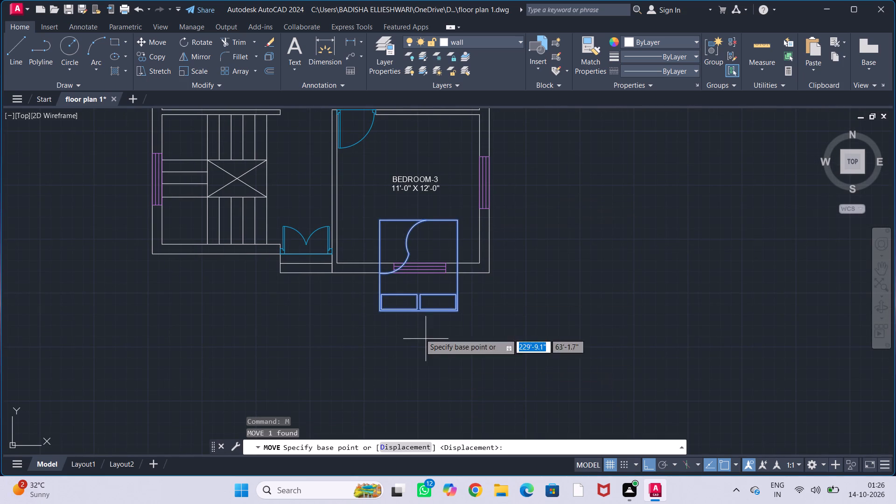
pyautogui.scroll(1, 418, 317)
pyautogui.click(415, 309)
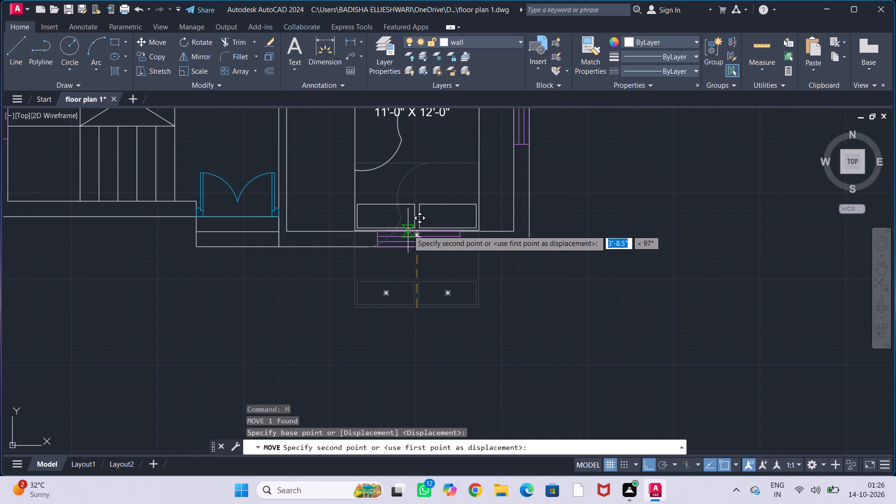
pyautogui.click(421, 231)
pyautogui.press('Escape')
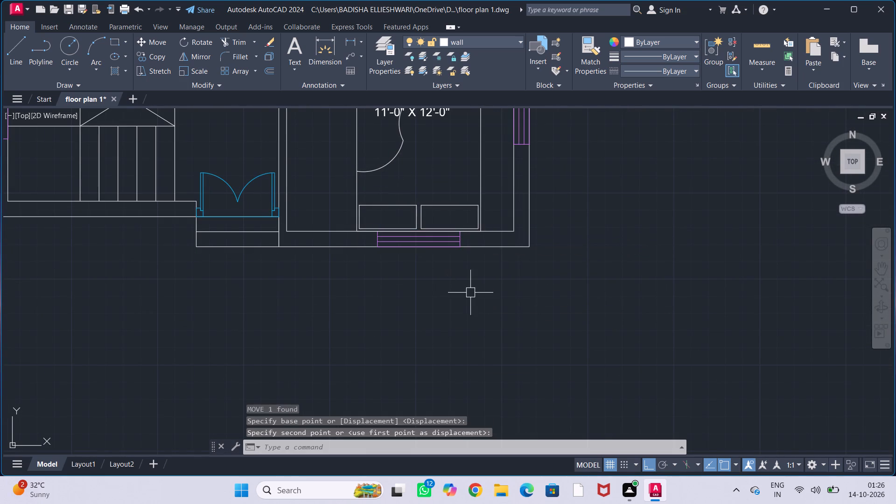
pyautogui.press('Escape')
pyautogui.press('Escape')
# Move the BEDROOM-3 label straight north into the clear space above the bed.
pyautogui.scroll(-1, 471, 306)
pyautogui.moveTo(470, 291); pyautogui.dragTo(459, 380, button='middle')
pyautogui.scroll(2, 426, 290)
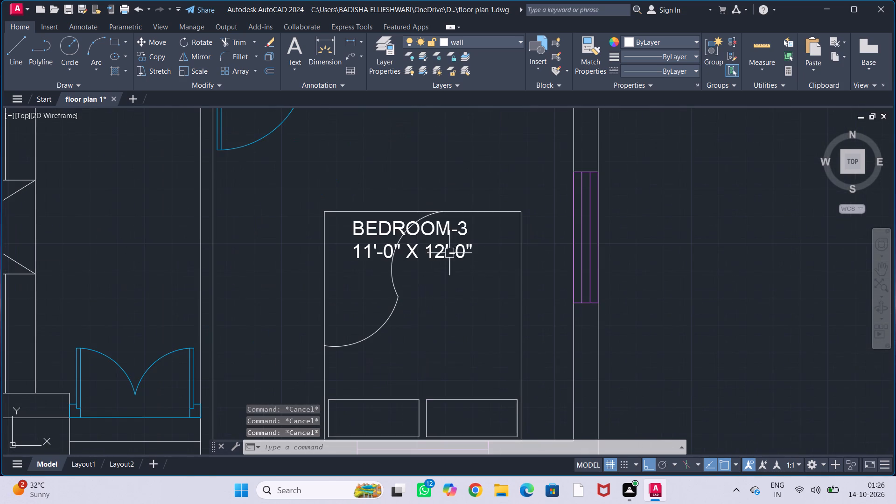
pyautogui.click(452, 245)
pyautogui.press('m')
pyautogui.press('Return')
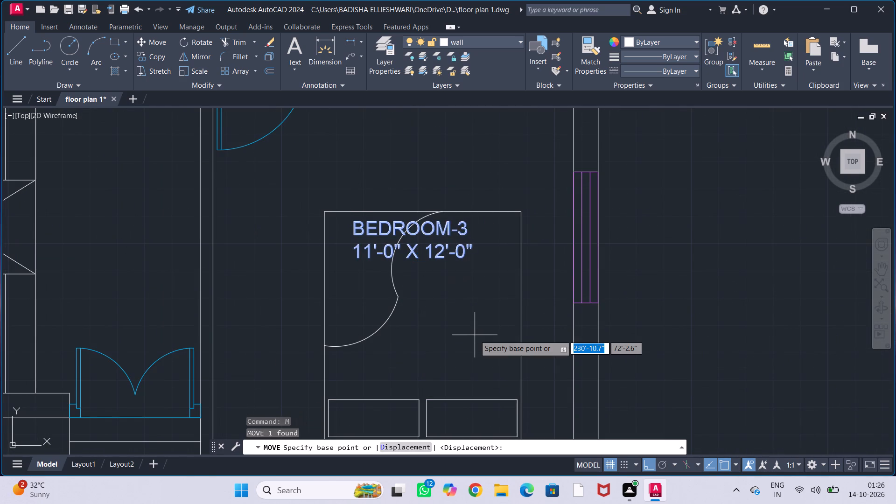
pyautogui.click(363, 263)
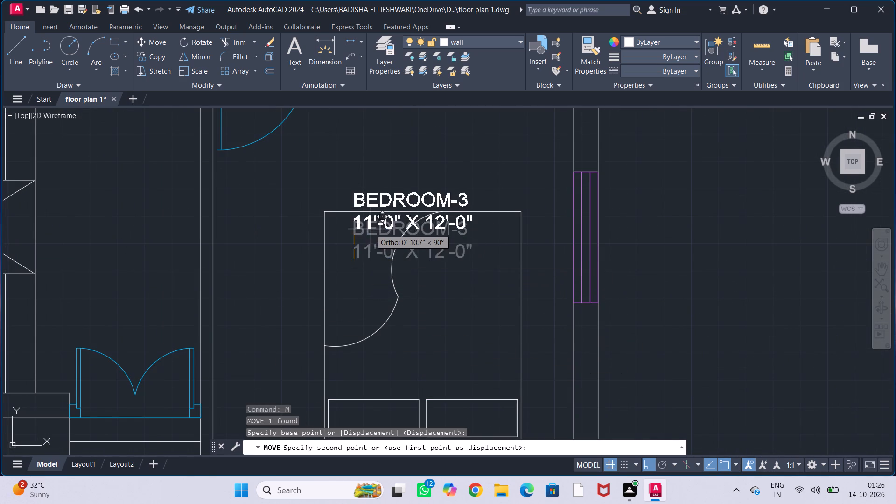
pyautogui.scroll(-1, 371, 229)
pyautogui.moveTo(371, 230); pyautogui.dragTo(369, 300, button='middle')
pyautogui.click(367, 257)
pyautogui.press('Escape')
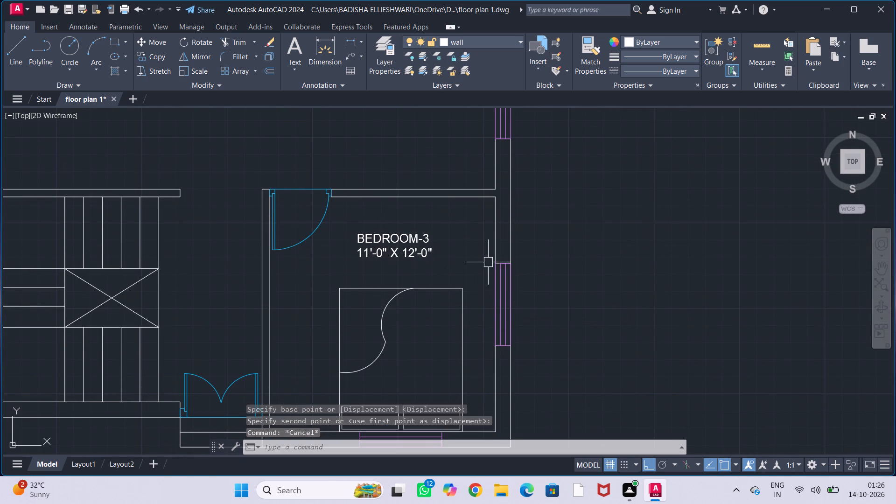
pyautogui.press('Escape')
pyautogui.press('Escape')
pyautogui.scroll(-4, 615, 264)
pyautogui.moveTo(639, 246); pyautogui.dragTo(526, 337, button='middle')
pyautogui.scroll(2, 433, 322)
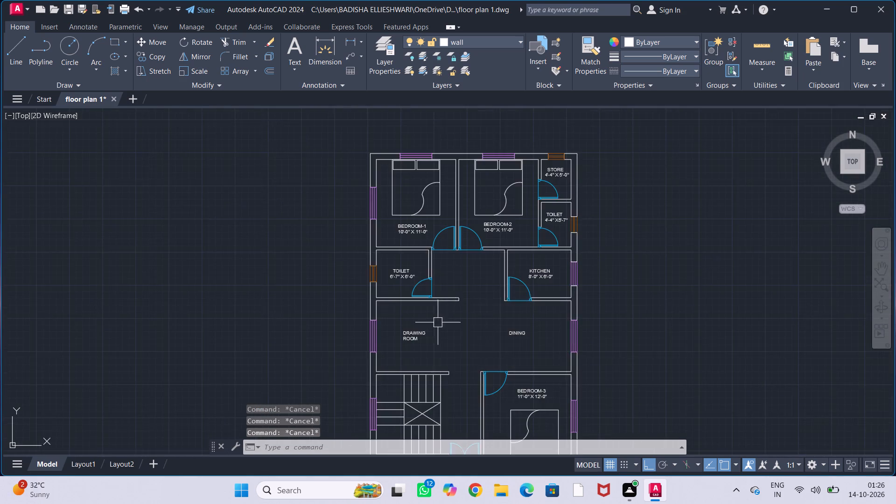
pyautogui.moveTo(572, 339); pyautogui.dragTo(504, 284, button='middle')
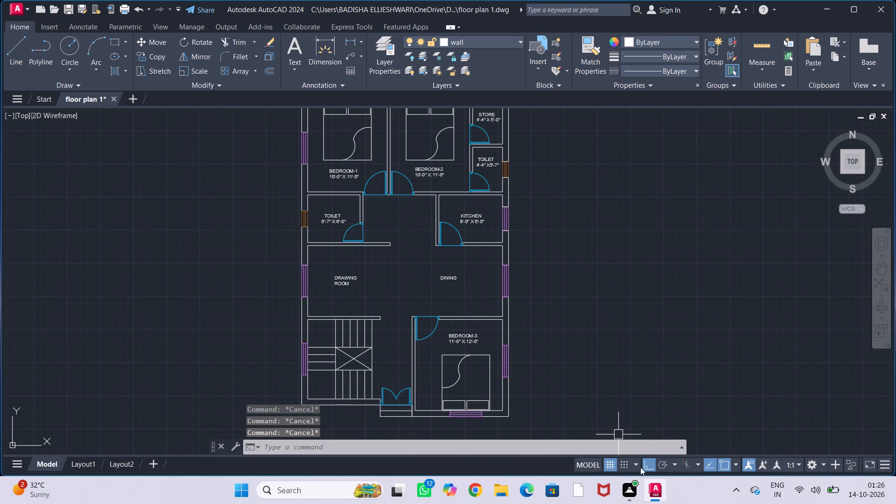
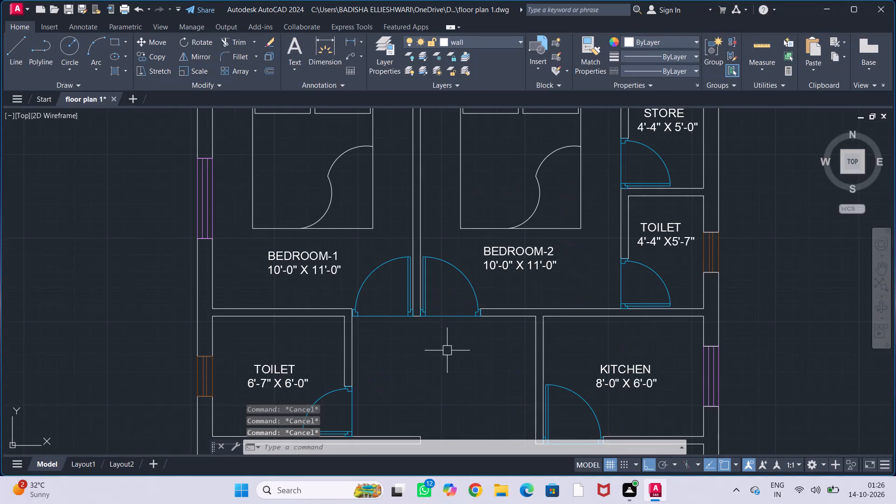
# Move the DRAWING ROOM label a short distance straight east, leaving clear space near the west window.
pyautogui.middleClick(459, 382)
pyautogui.scroll(-1, 466, 367)
pyautogui.moveTo(462, 375); pyautogui.dragTo(438, 355, button='middle')
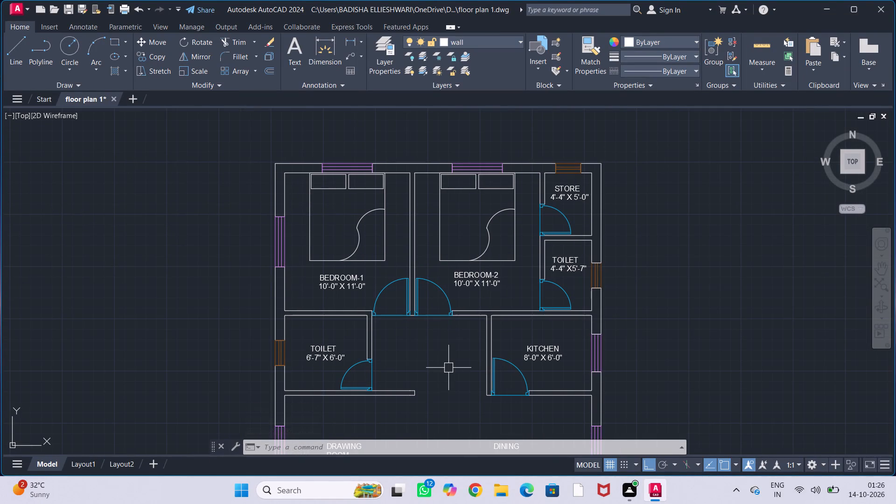
pyautogui.scroll(1, 444, 364)
pyautogui.moveTo(427, 334); pyautogui.dragTo(419, 340, button='middle')
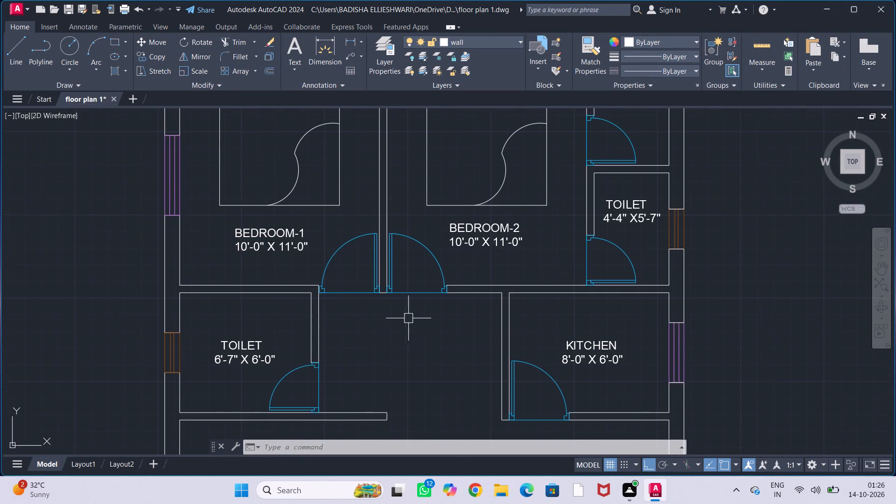
pyautogui.scroll(-1, 413, 312)
pyautogui.moveTo(417, 334); pyautogui.dragTo(402, 319, button='middle')
pyautogui.moveTo(420, 332); pyautogui.dragTo(403, 303, button='middle')
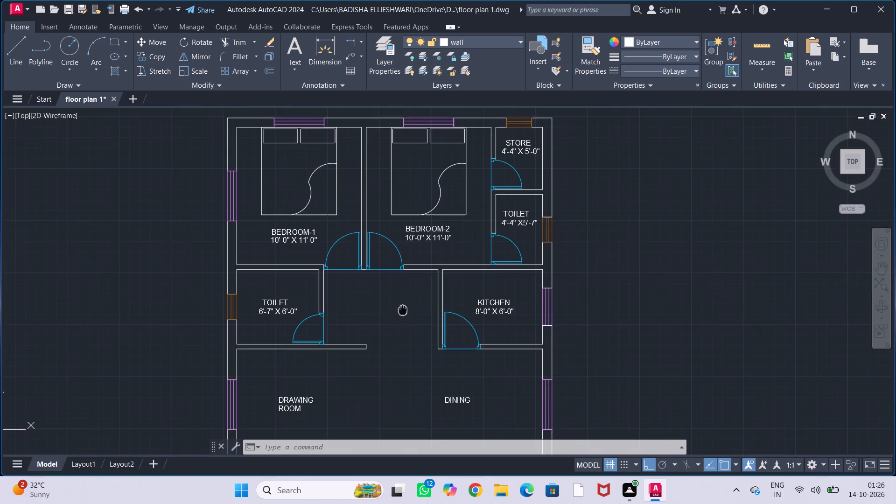
pyautogui.moveTo(389, 329); pyautogui.dragTo(462, 217, button='middle')
pyautogui.moveTo(385, 300); pyautogui.dragTo(384, 273, button='middle')
pyautogui.scroll(2, 345, 261)
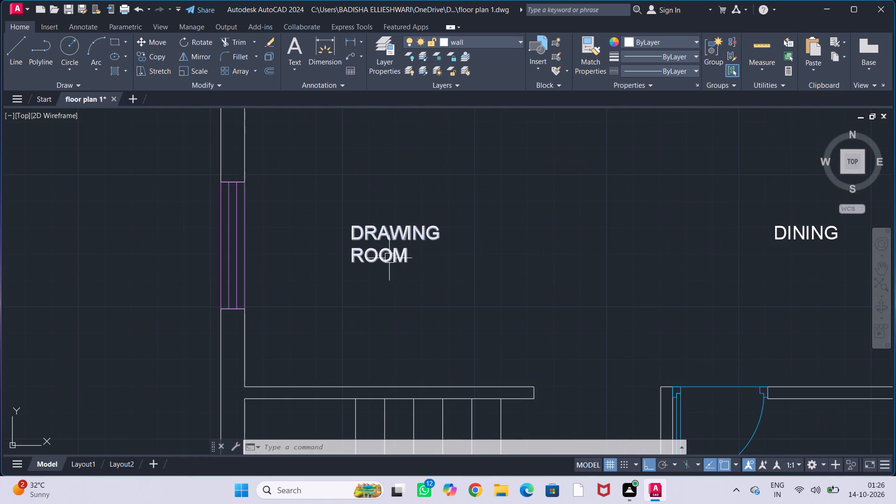
pyautogui.click(389, 258)
pyautogui.scroll(-2, 509, 281)
pyautogui.moveTo(558, 271); pyautogui.dragTo(442, 283, button='middle')
pyautogui.press('m')
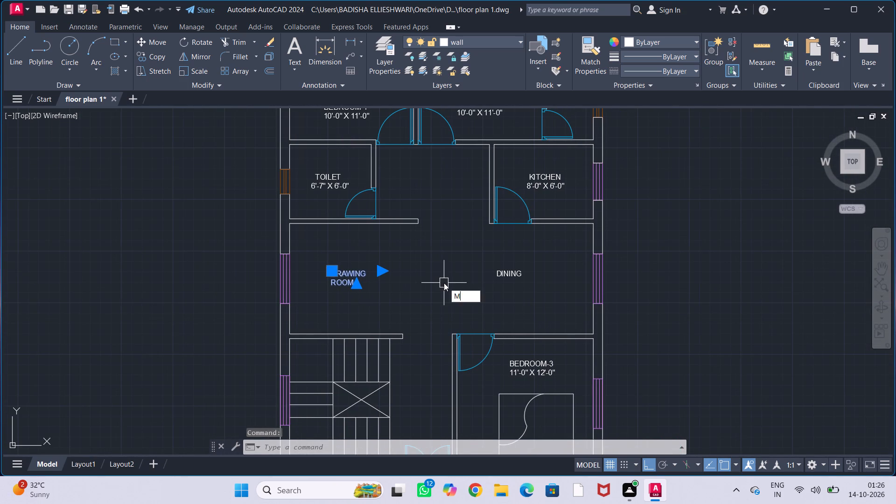
pyautogui.press('Return')
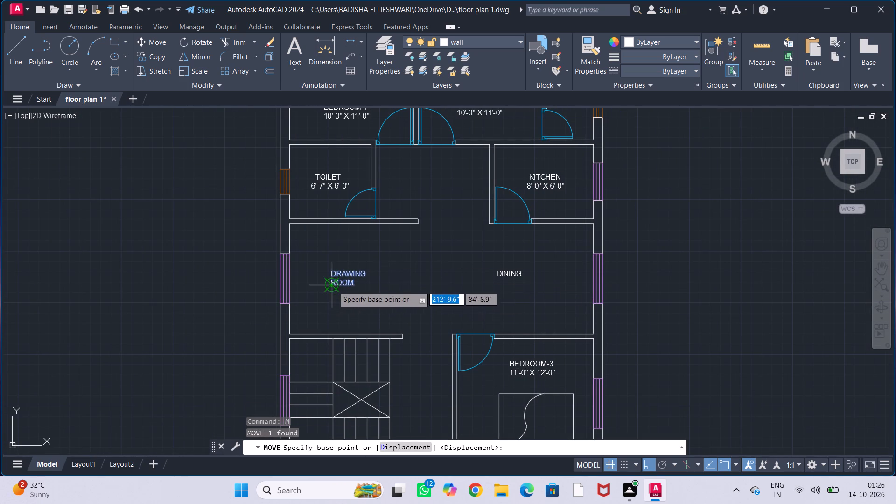
pyautogui.click(333, 286)
pyautogui.click(378, 287)
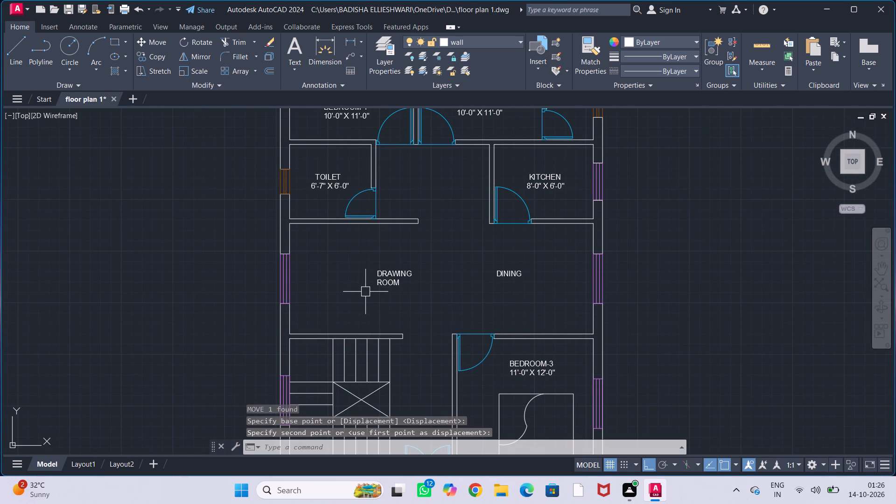
pyautogui.press('Escape')
pyautogui.press('Escape')
pyautogui.press('Escape')
# Draw a sofa rectangle about 2'-0" wide and 6'-3" long in the drawing room, just inside the west window.
pyautogui.moveTo(354, 298); pyautogui.dragTo(312, 281, button='middle')
pyautogui.scroll(1, 301, 280)
pyautogui.moveTo(301, 275); pyautogui.dragTo(298, 269, button='middle')
pyautogui.write('REC')
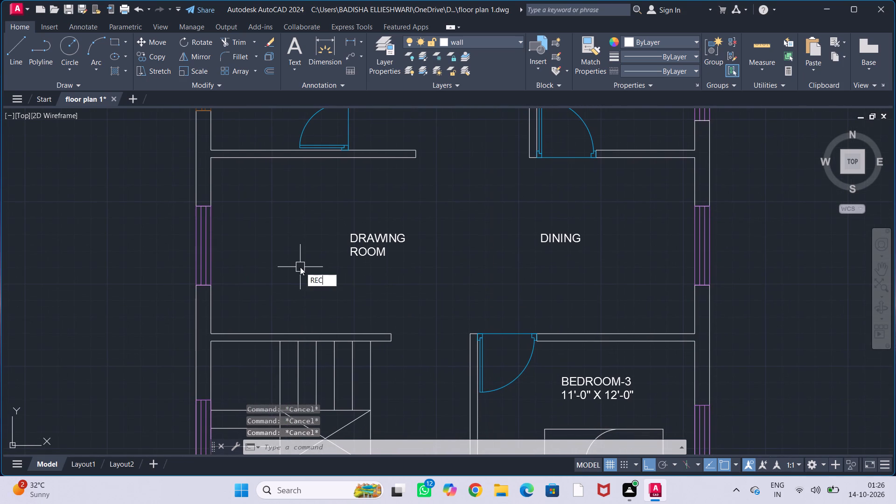
pyautogui.press('Return')
pyautogui.scroll(1, 278, 257)
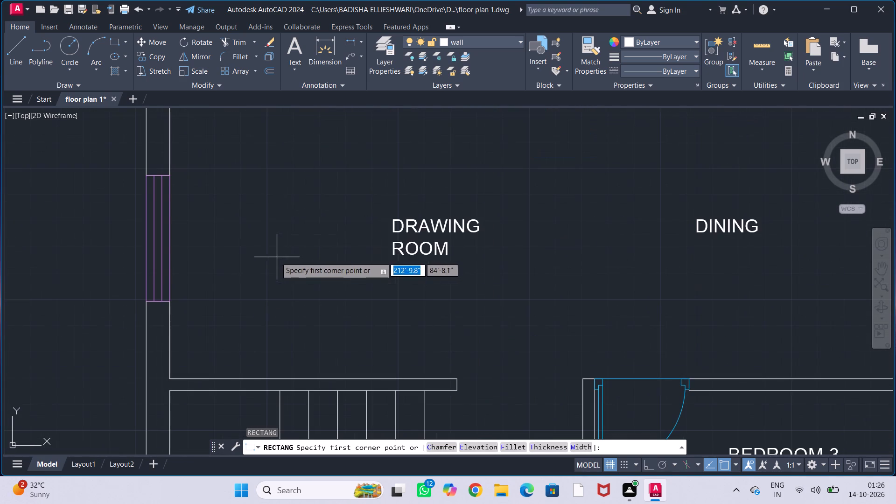
pyautogui.moveTo(226, 201); pyautogui.dragTo(215, 271, button='middle')
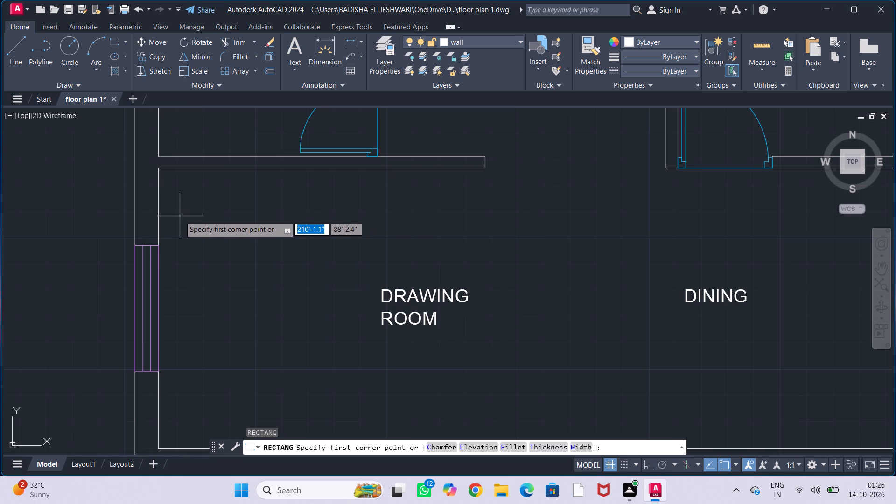
pyautogui.click(176, 217)
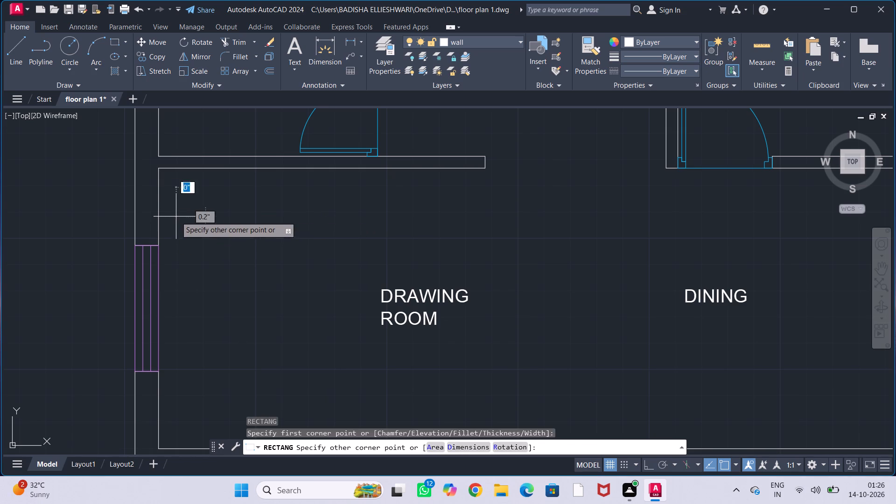
pyautogui.click(240, 415)
pyautogui.press('Escape')
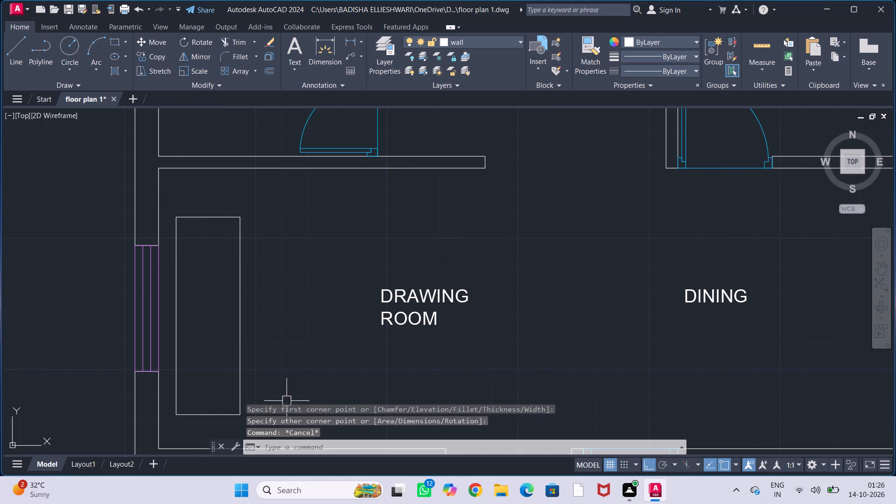
pyautogui.press('Escape')
pyautogui.press('Escape')
# Draw a line across the sofa rectangle between the midpoints of its two long sides.
pyautogui.moveTo(277, 382); pyautogui.dragTo(320, 308, button='middle')
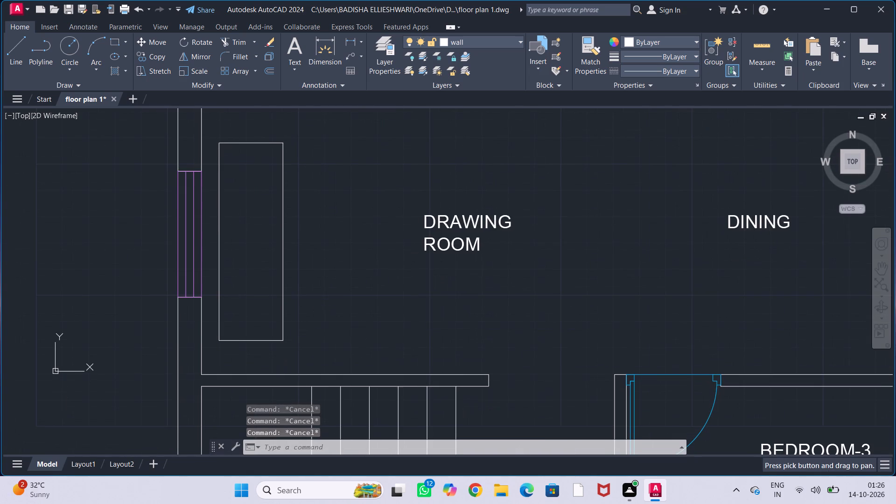
pyautogui.press('l')
pyautogui.press('Return')
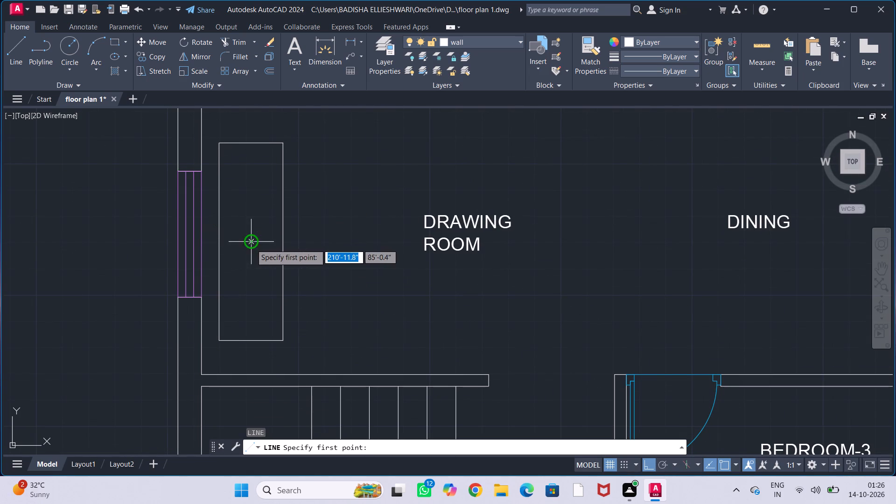
pyautogui.click(221, 242)
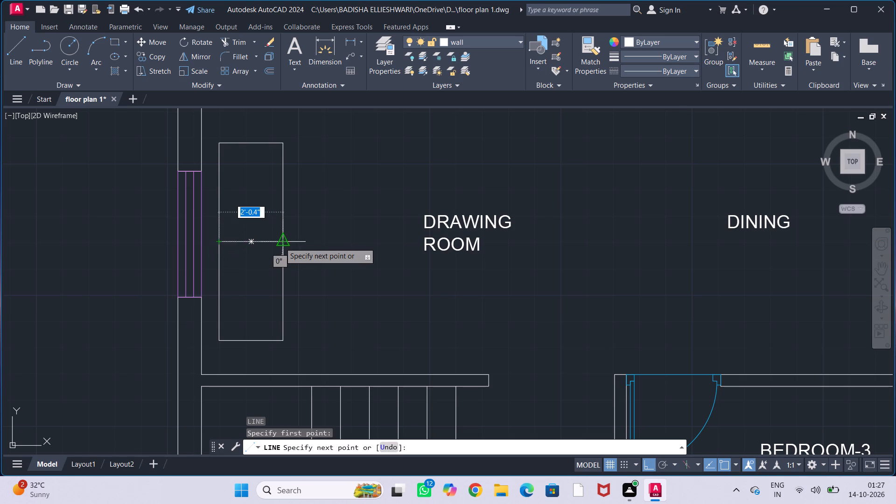
pyautogui.click(280, 243)
pyautogui.press('Escape')
pyautogui.press('Escape')
pyautogui.press('Escape')
pyautogui.press('Escape')
pyautogui.press('Escape')
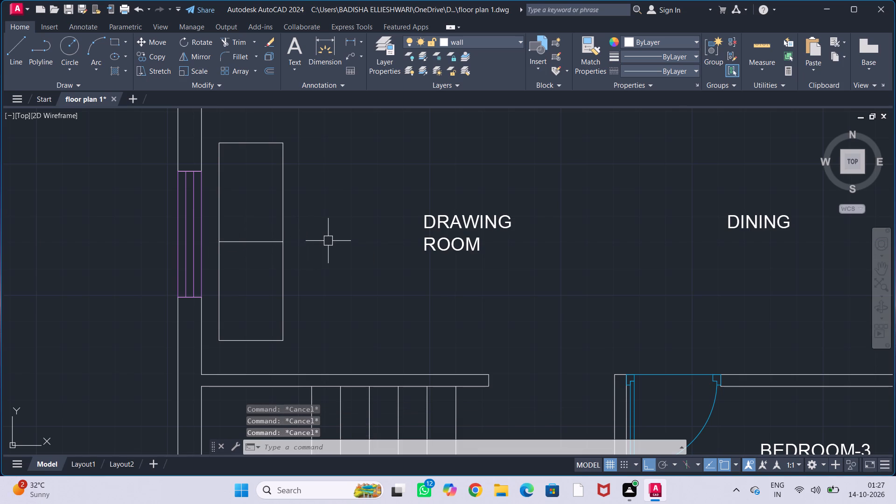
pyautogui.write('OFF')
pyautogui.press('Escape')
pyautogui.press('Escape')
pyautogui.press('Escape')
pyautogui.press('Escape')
# Measure the length of the sofa rectangle's east side with a temporary linear dimension.
pyautogui.write('DLI')
pyautogui.press('Return')
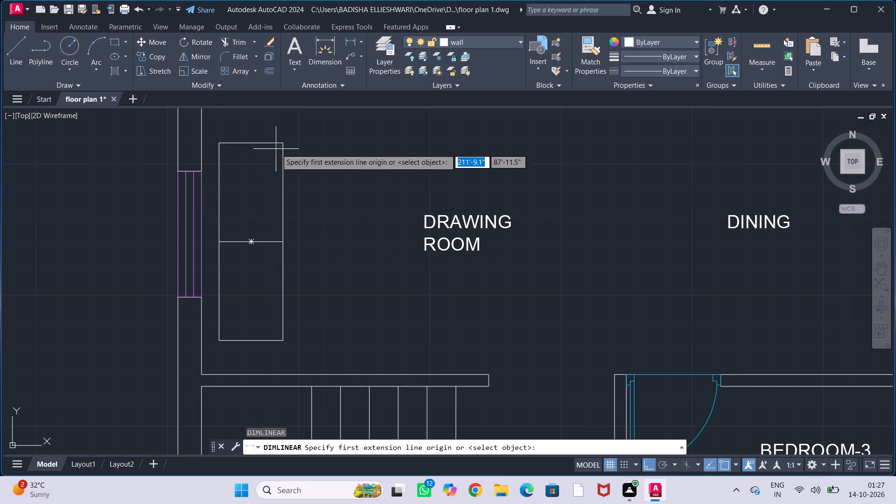
pyautogui.click(287, 141)
pyautogui.click(286, 341)
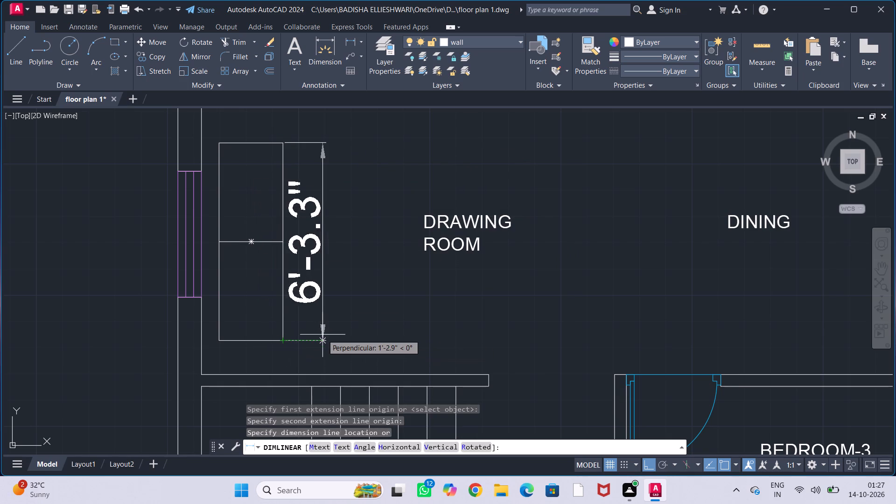
pyautogui.press('Escape')
pyautogui.press('Escape')
pyautogui.press('Escape')
pyautogui.press('Escape')
pyautogui.press('Escape')
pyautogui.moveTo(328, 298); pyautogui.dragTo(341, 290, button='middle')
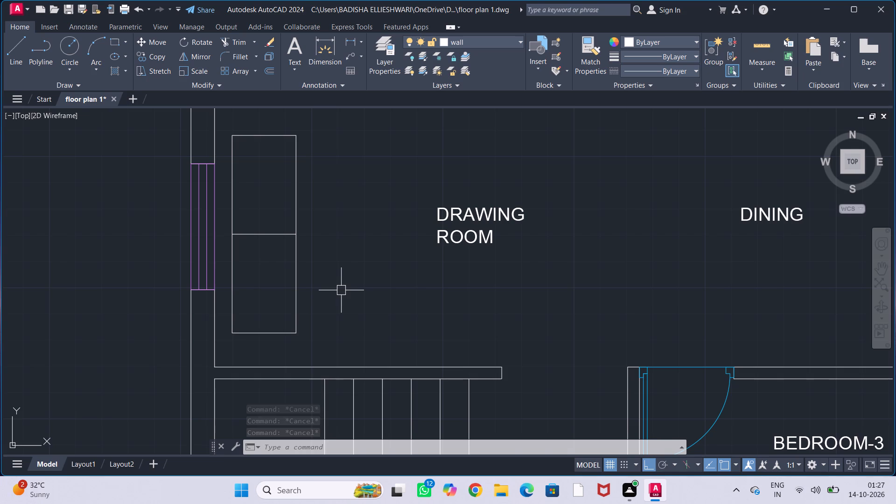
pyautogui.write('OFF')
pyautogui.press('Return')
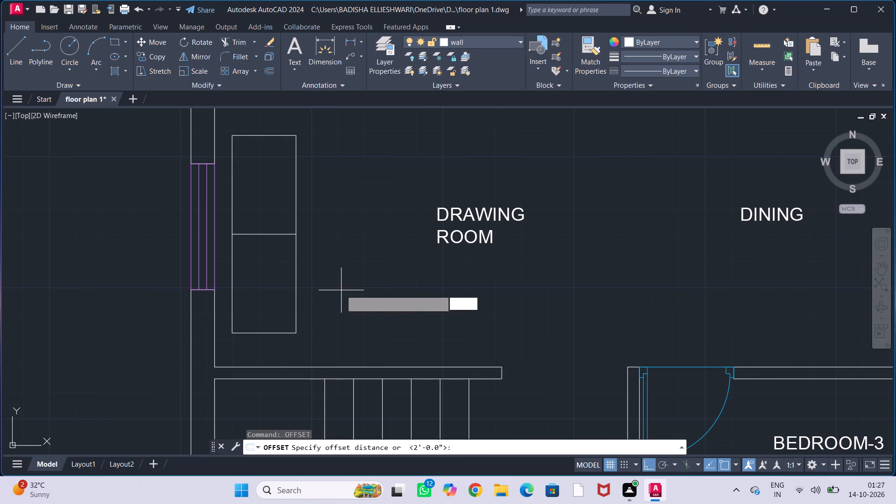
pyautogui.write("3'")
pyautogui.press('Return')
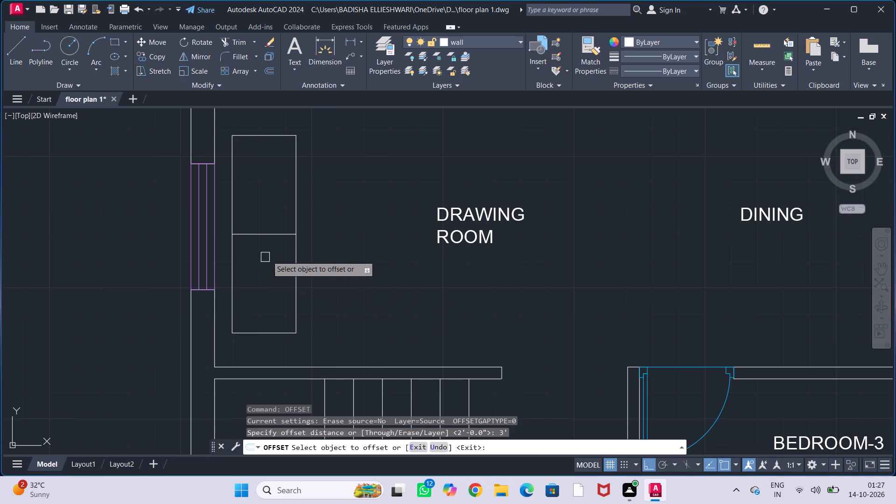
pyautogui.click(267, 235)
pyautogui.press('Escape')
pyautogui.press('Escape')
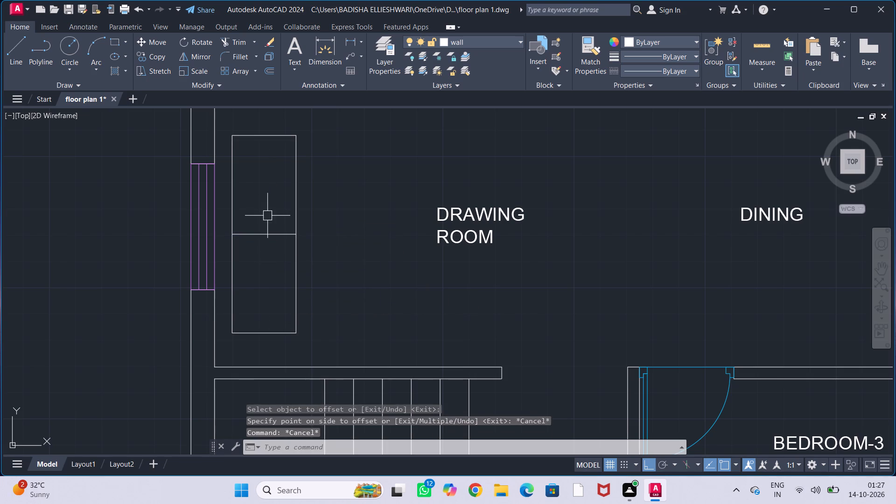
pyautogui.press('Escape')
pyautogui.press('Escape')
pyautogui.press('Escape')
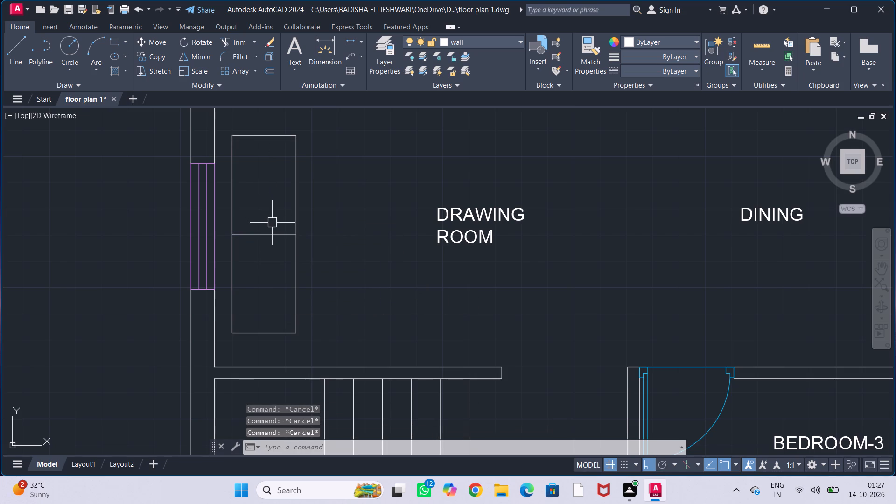
# Offset the sofa's middle line by 1.5' to the north and to the south.
pyautogui.write('OFF')
pyautogui.press('Return')
pyautogui.write('1.5;')
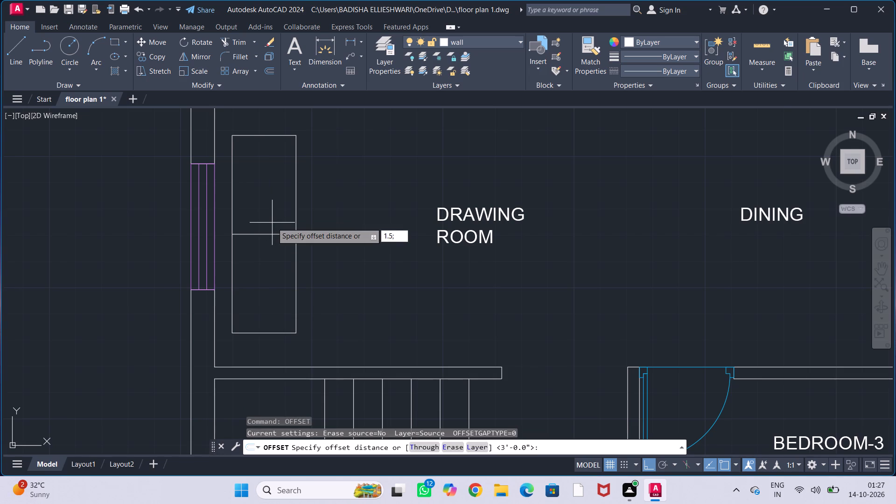
pyautogui.press('BackSpace')
pyautogui.press("'")
pyautogui.press('Return')
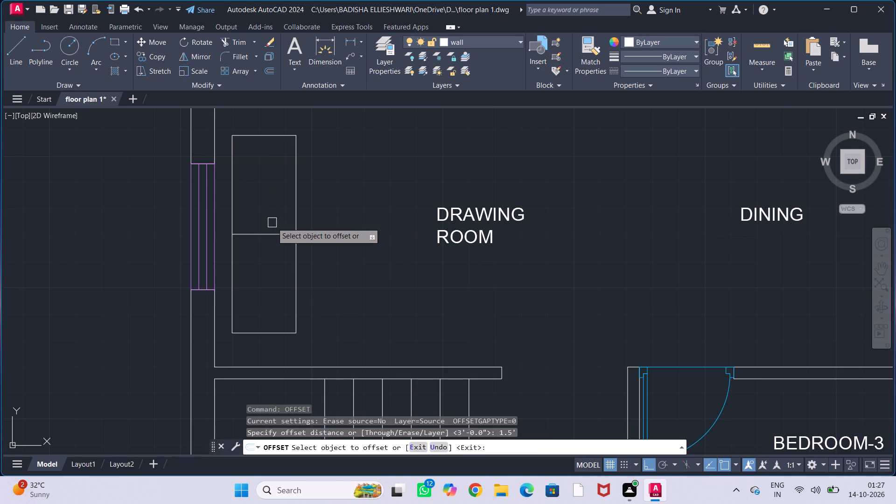
pyautogui.click(267, 234)
pyautogui.click(267, 213)
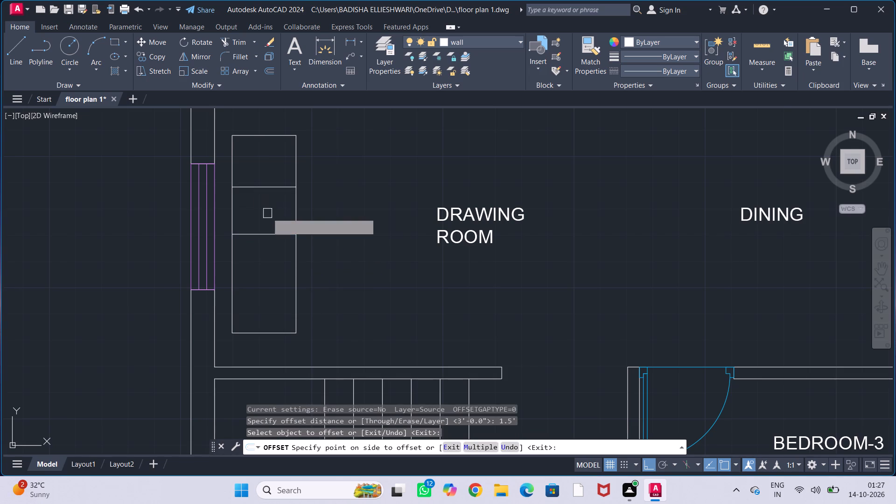
pyautogui.click(270, 234)
pyautogui.click(271, 268)
pyautogui.press('Escape')
pyautogui.press('Escape')
pyautogui.press('Escape')
pyautogui.press('Escape')
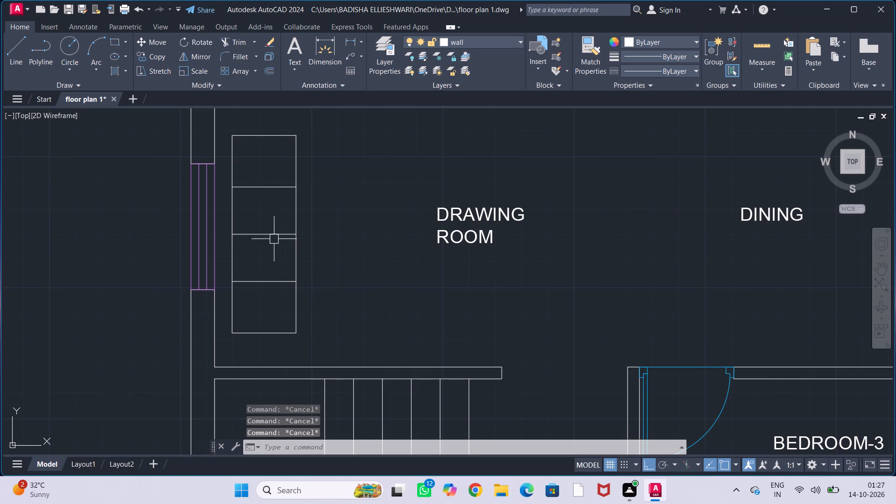
# Erase the original middle line of the sofa, keeping the two offset lines.
pyautogui.click(272, 235)
pyautogui.press('Delete')
# Shift the sofa's south divider north and its north divider south by their midpoints, making three roughly equal seats.
pyautogui.scroll(-2, 274, 238)
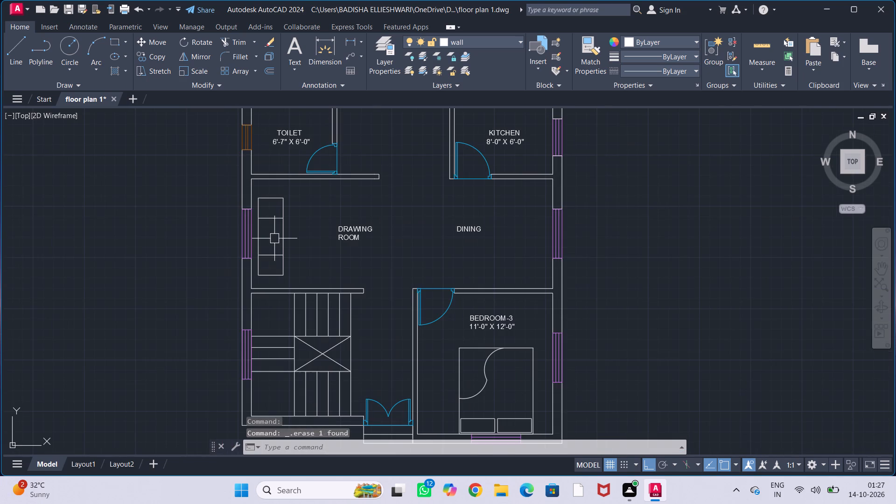
pyautogui.moveTo(274, 240); pyautogui.dragTo(272, 250, button='middle')
pyautogui.scroll(2, 272, 250)
pyautogui.moveTo(271, 247); pyautogui.dragTo(276, 243, button='middle')
pyautogui.click(273, 286)
pyautogui.click(264, 290)
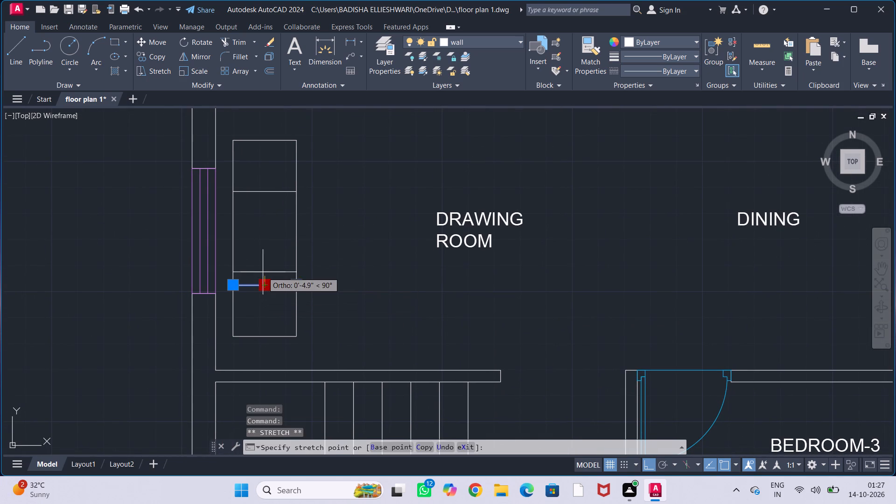
pyautogui.click(263, 268)
pyautogui.click(267, 192)
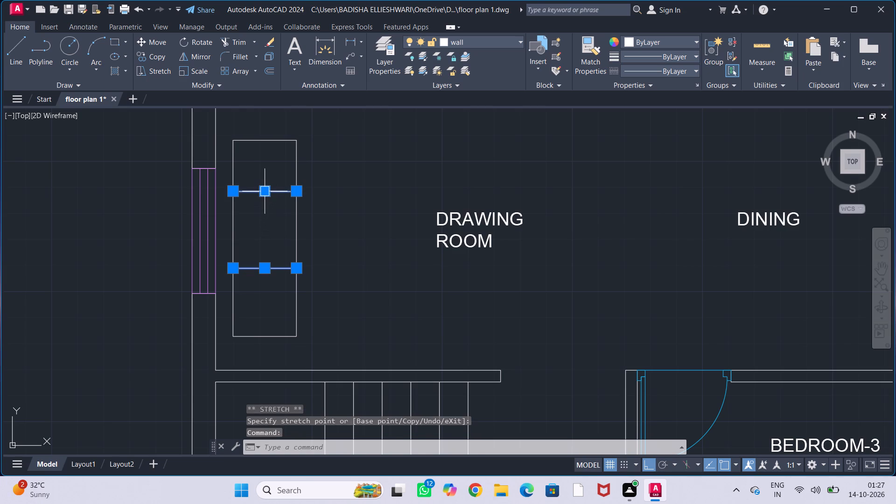
pyautogui.click(265, 195)
pyautogui.click(268, 206)
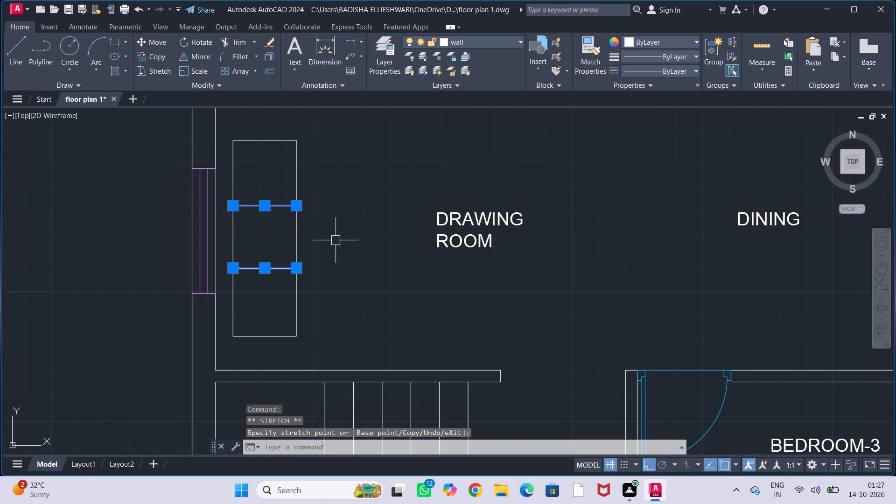
pyautogui.press('Escape')
pyautogui.press('Escape')
pyautogui.press('Escape')
pyautogui.press('Escape')
# Draw a coffee table rectangle about 1'-4" by 3'-4" just east of the three-seat sofa.
pyautogui.moveTo(345, 246); pyautogui.dragTo(329, 212, button='middle')
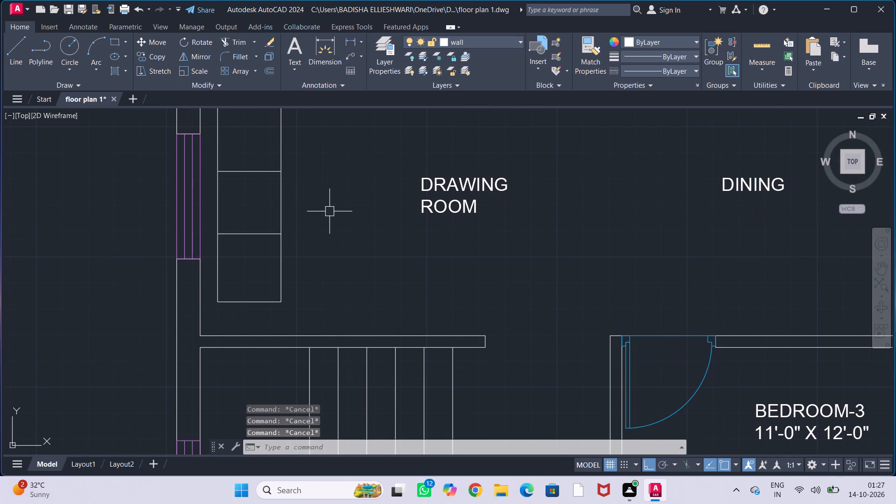
pyautogui.write('REC')
pyautogui.press('Return')
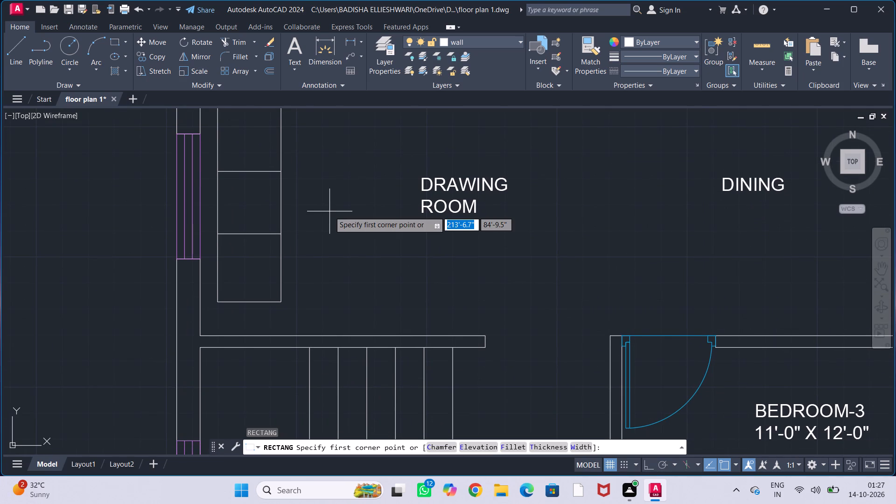
pyautogui.moveTo(336, 239); pyautogui.dragTo(337, 249, button='middle')
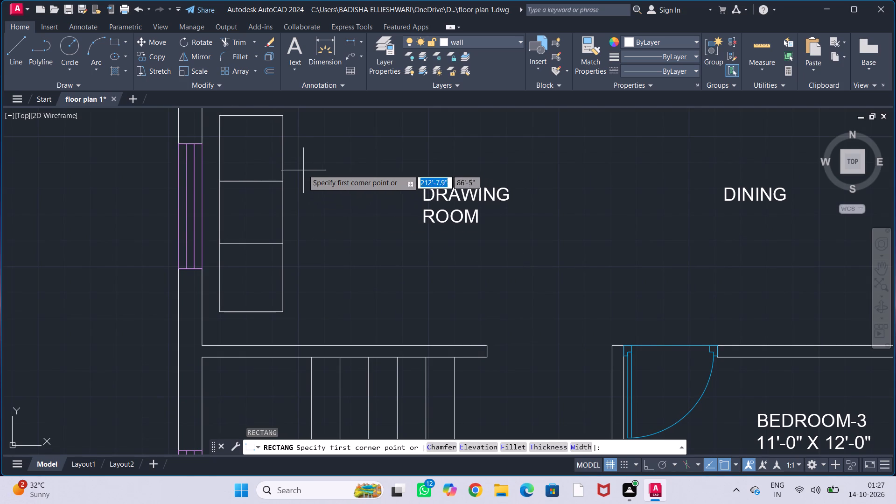
pyautogui.click(298, 162)
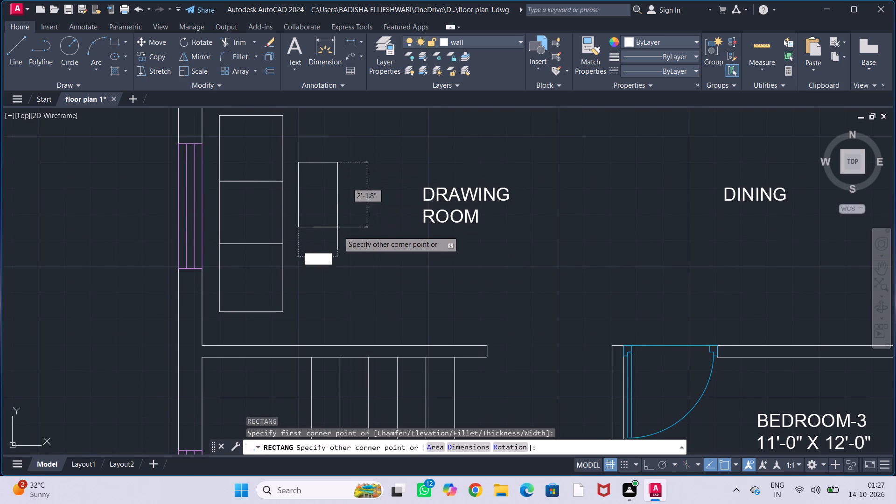
pyautogui.click(338, 267)
pyautogui.press('Escape')
pyautogui.press('Escape')
pyautogui.press('Escape')
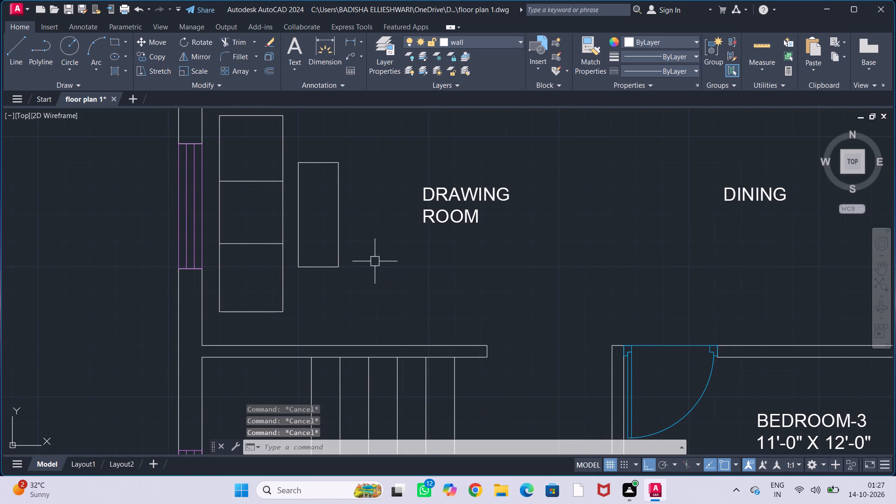
# Draw a dining table rectangle about 2'-10" by 4' between the DINING label and the east window.
pyautogui.scroll(-2, 375, 260)
pyautogui.moveTo(385, 263); pyautogui.dragTo(276, 241, button='middle')
pyautogui.moveTo(393, 239); pyautogui.dragTo(298, 242, button='middle')
pyautogui.moveTo(349, 230); pyautogui.dragTo(364, 245, button='middle')
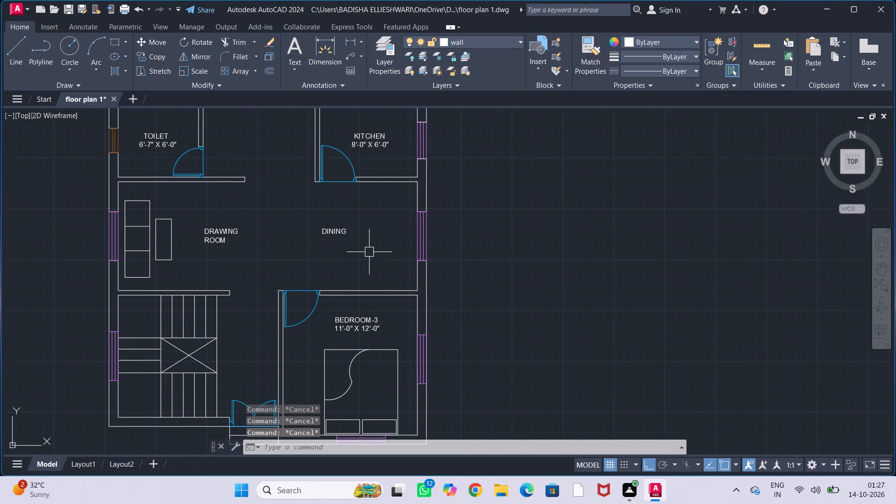
pyautogui.scroll(1, 372, 242)
pyautogui.moveTo(373, 241); pyautogui.dragTo(438, 246, button='middle')
pyautogui.moveTo(438, 248); pyautogui.dragTo(431, 248, button='middle')
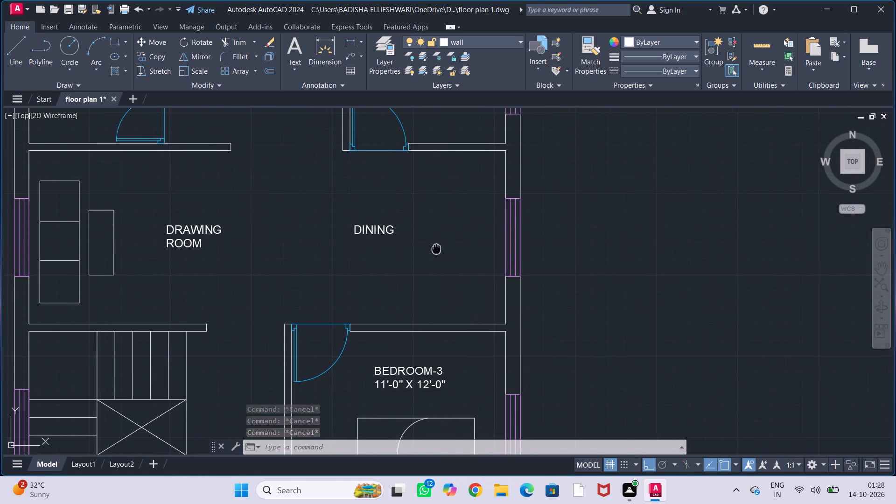
pyautogui.moveTo(431, 248); pyautogui.dragTo(427, 248, button='middle')
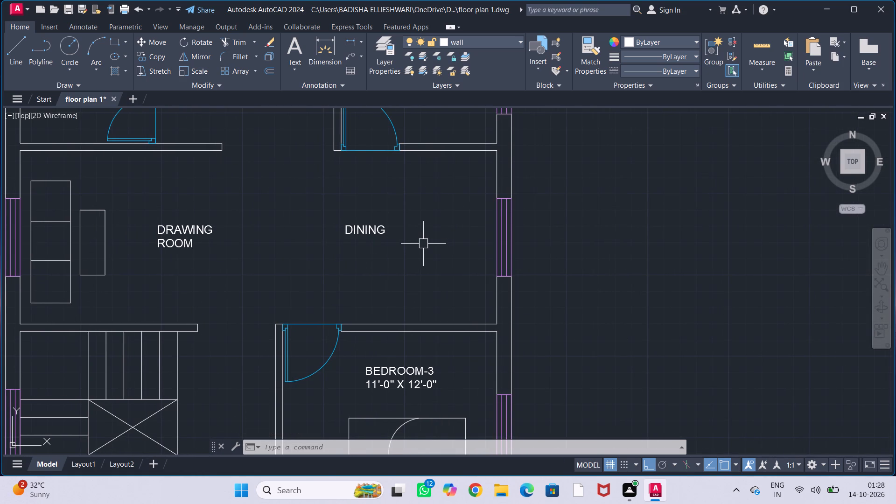
pyautogui.moveTo(437, 246); pyautogui.dragTo(422, 263, button='middle')
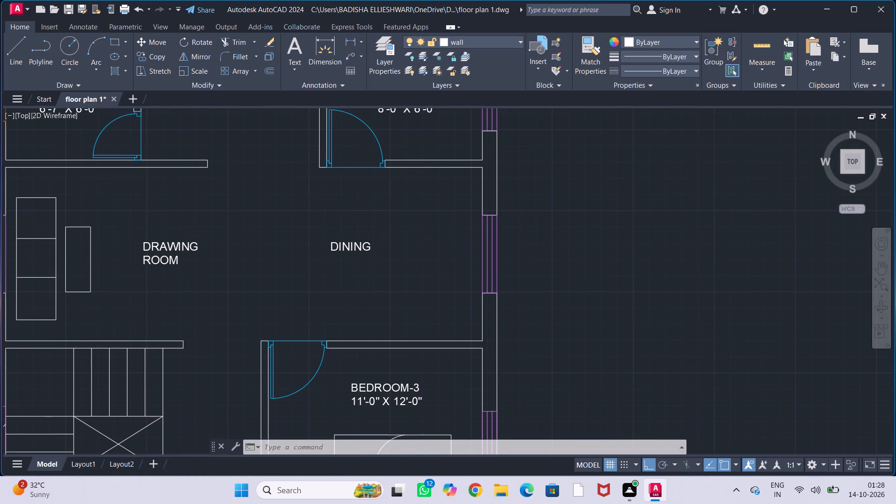
pyautogui.write('REC')
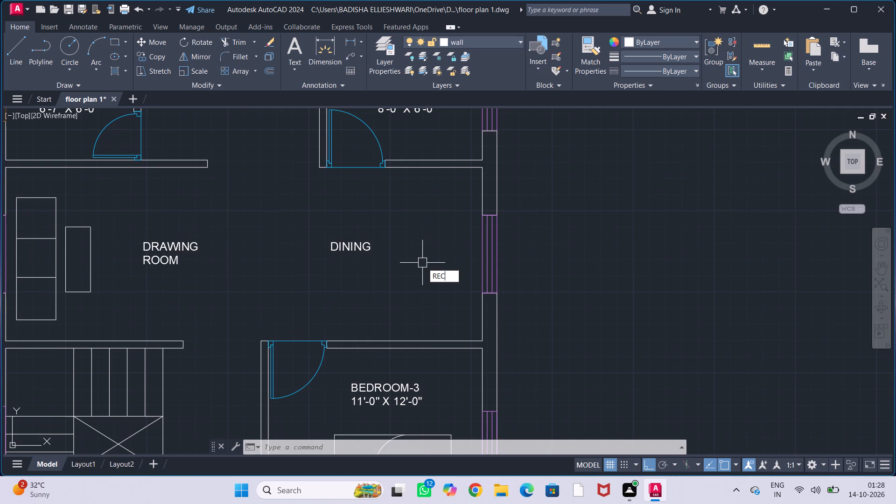
pyautogui.press('Return')
pyautogui.scroll(1, 422, 263)
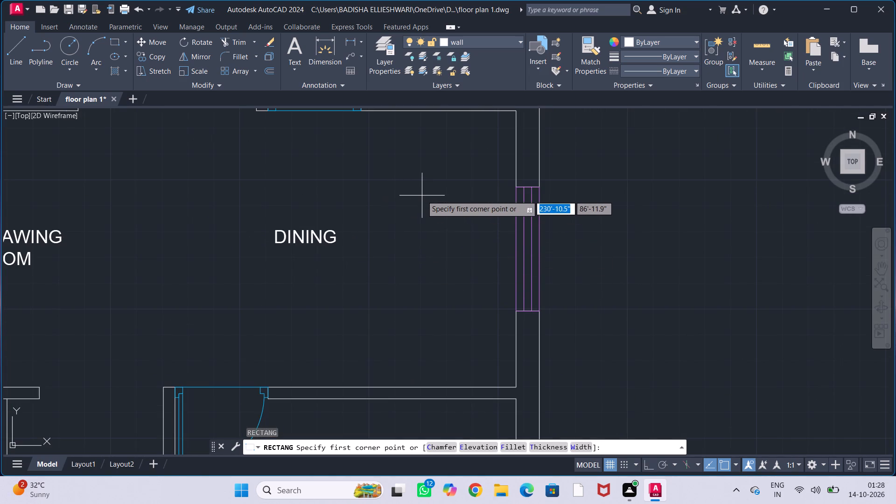
pyautogui.moveTo(408, 195); pyautogui.dragTo(433, 193)
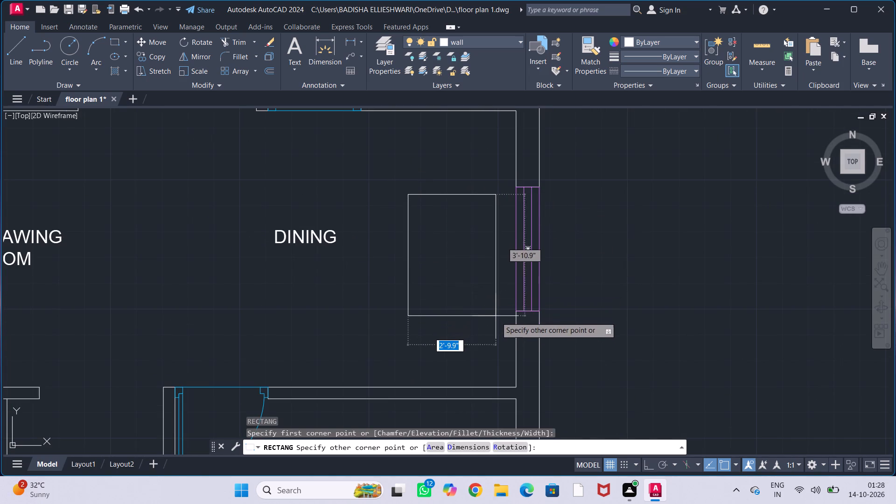
pyautogui.click(496, 322)
pyautogui.press('Escape')
pyautogui.press('Escape')
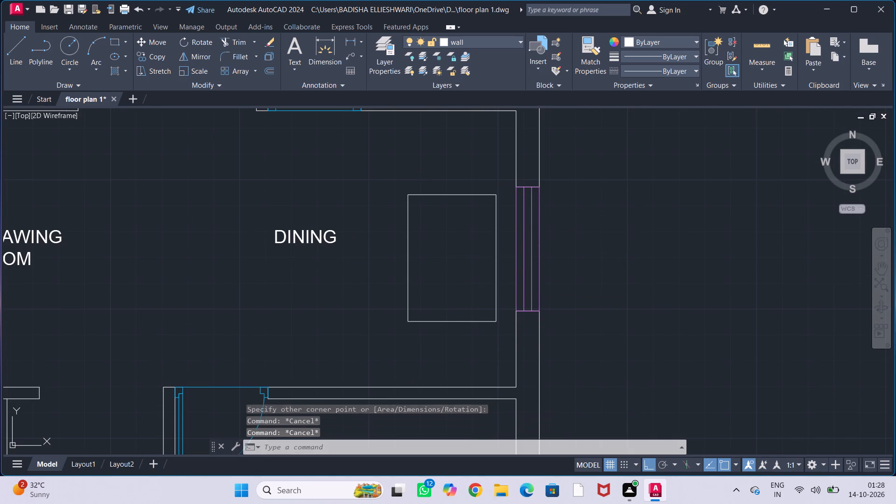
pyautogui.press('Escape')
pyautogui.press('Escape')
# Draw a chair rectangle about 1'-4" by 1'-3" centred just north of the dining table.
pyautogui.write('REC')
pyautogui.press('Return')
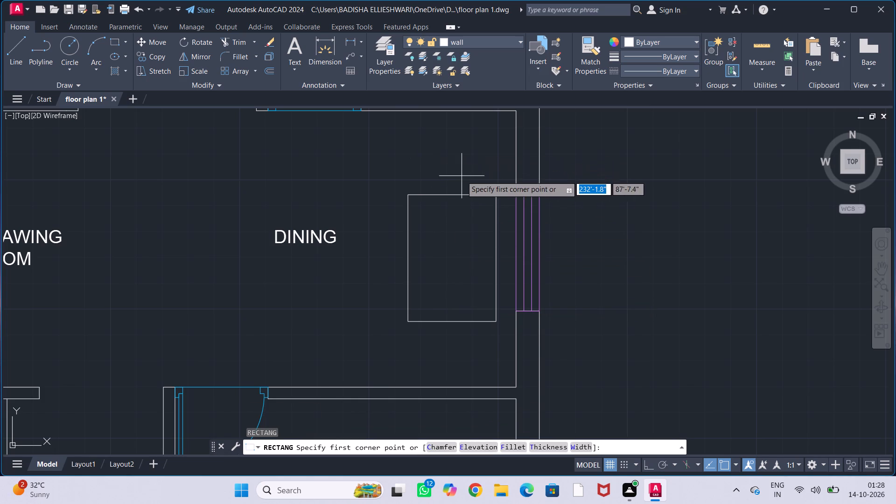
pyautogui.click(471, 186)
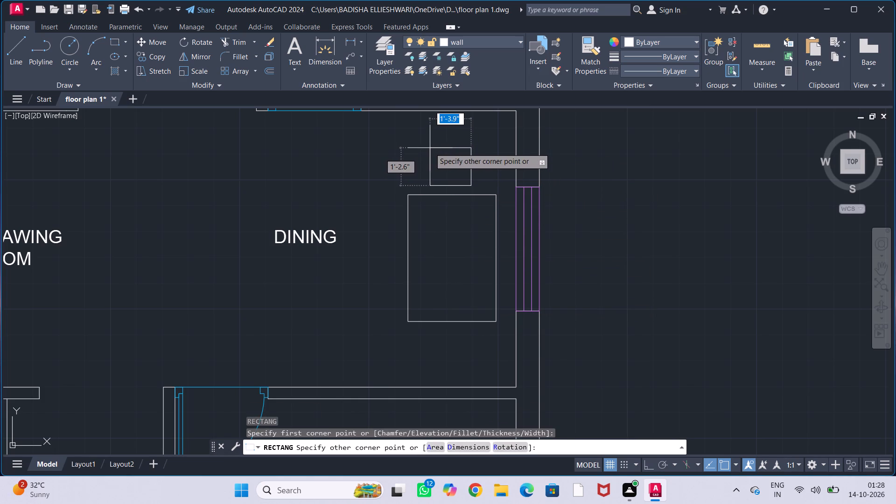
pyautogui.click(430, 148)
# Copy the north dining chair straight down to the south side of the dining table.
pyautogui.moveTo(465, 247); pyautogui.dragTo(458, 230, button='middle')
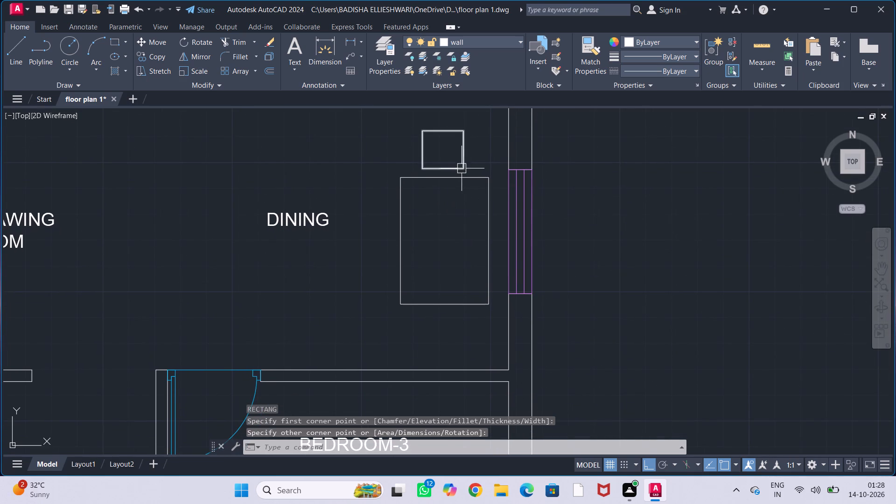
pyautogui.click(460, 167)
pyautogui.write('CO')
pyautogui.press('Return')
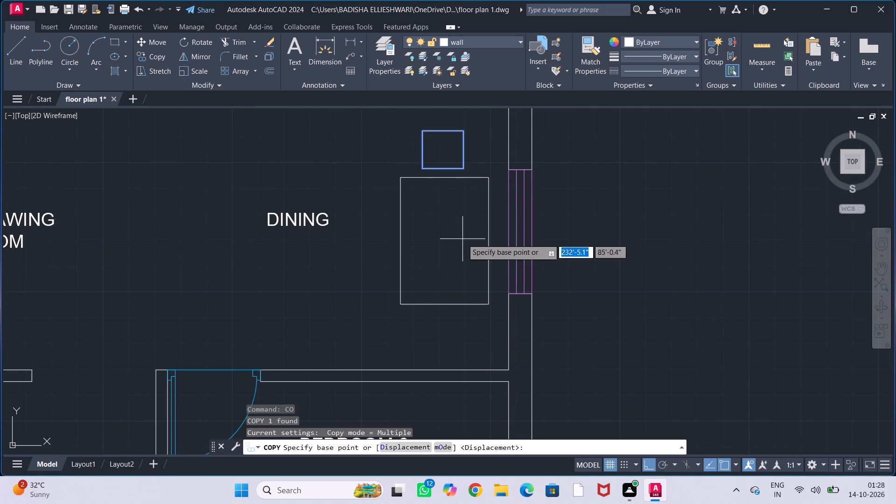
pyautogui.click(442, 167)
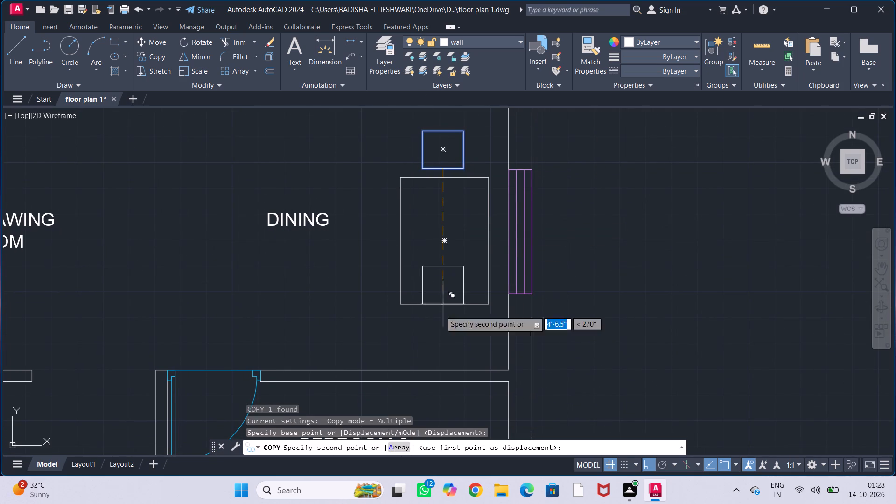
pyautogui.click(442, 350)
pyautogui.press('Escape')
pyautogui.press('Escape')
pyautogui.press('Escape')
pyautogui.press('Escape')
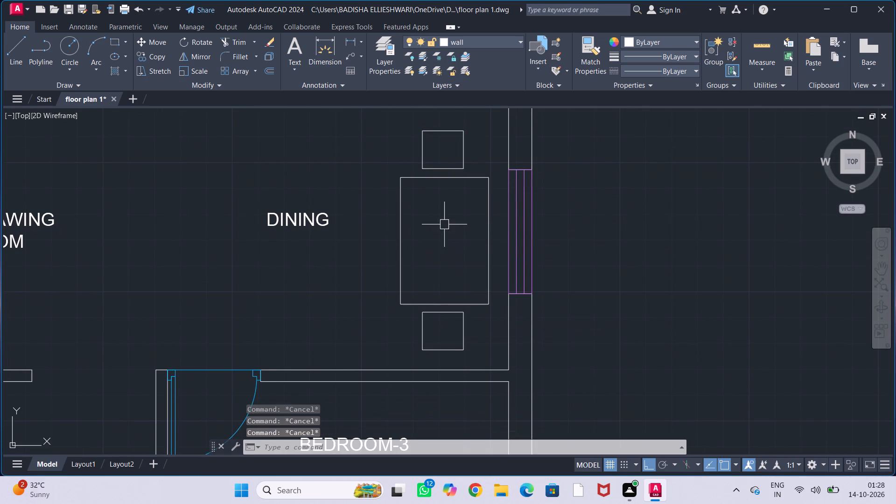
pyautogui.press('Escape')
# Copy the north dining chair to the upper part of the table's west side, with Ortho off.
pyautogui.click(441, 167)
pyautogui.write('CO')
pyautogui.press('Return')
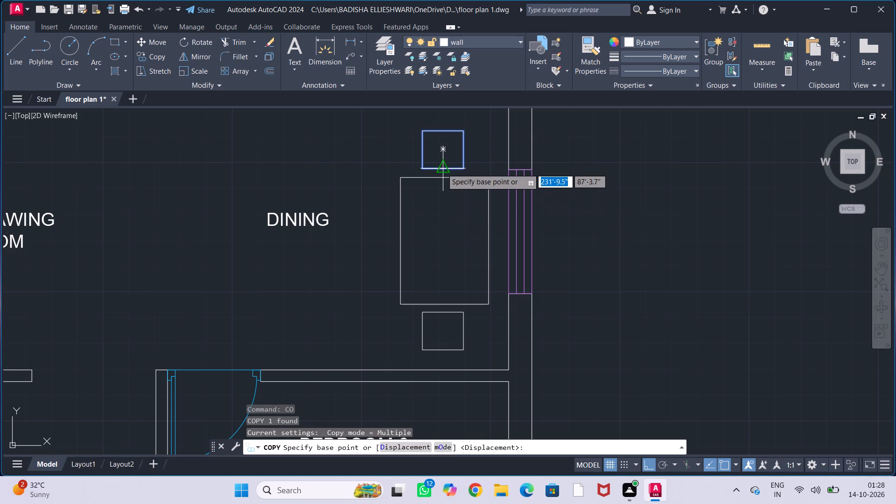
pyautogui.click(442, 168)
pyautogui.press('F8')
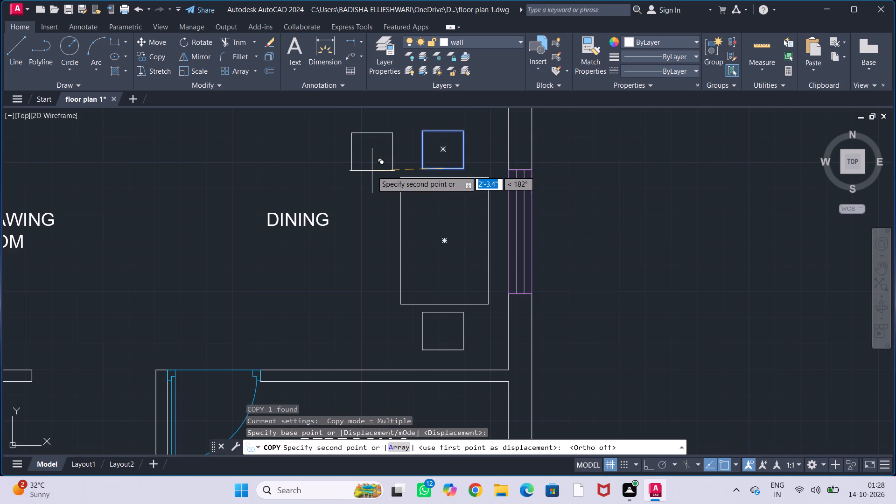
pyautogui.click(371, 238)
pyautogui.press('Escape')
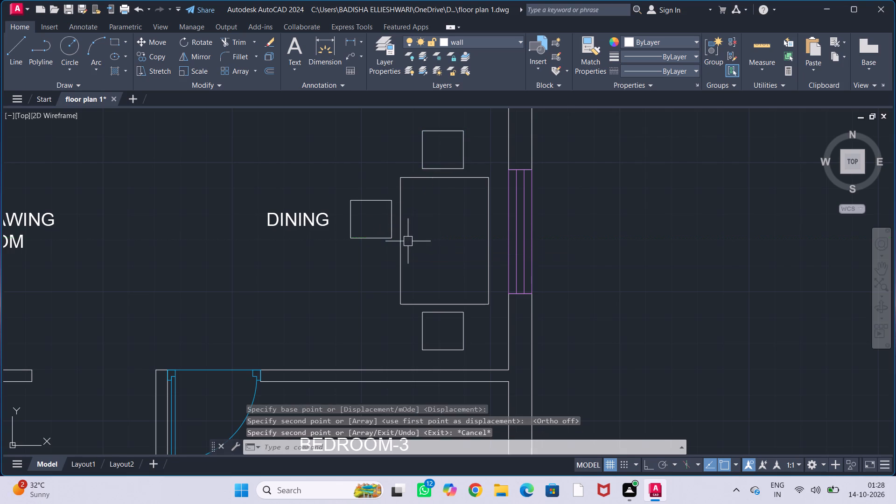
pyautogui.press('Escape')
pyautogui.press('Escape')
pyautogui.press('Escape')
# Copy the west dining chair southward to place a second chair beside the table's west side.
pyautogui.click(376, 236)
pyautogui.write('CO')
pyautogui.press('Return')
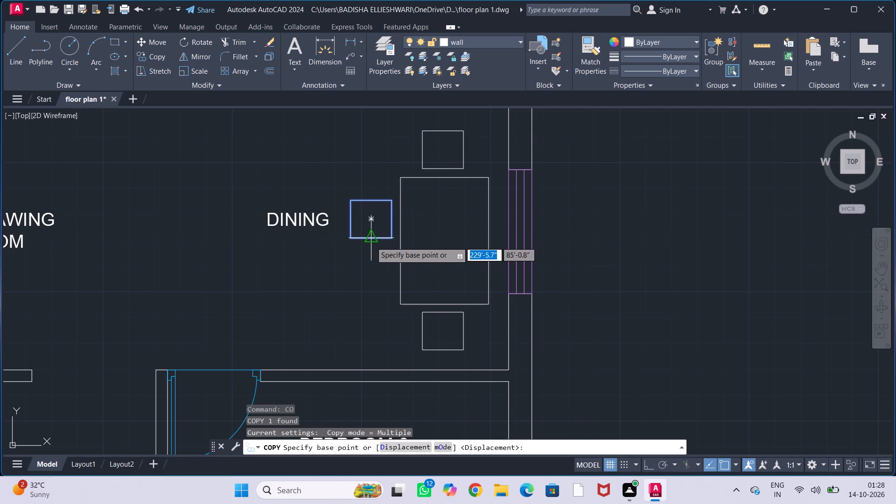
pyautogui.click(371, 241)
pyautogui.click(370, 286)
pyautogui.press('Escape')
pyautogui.press('Escape')
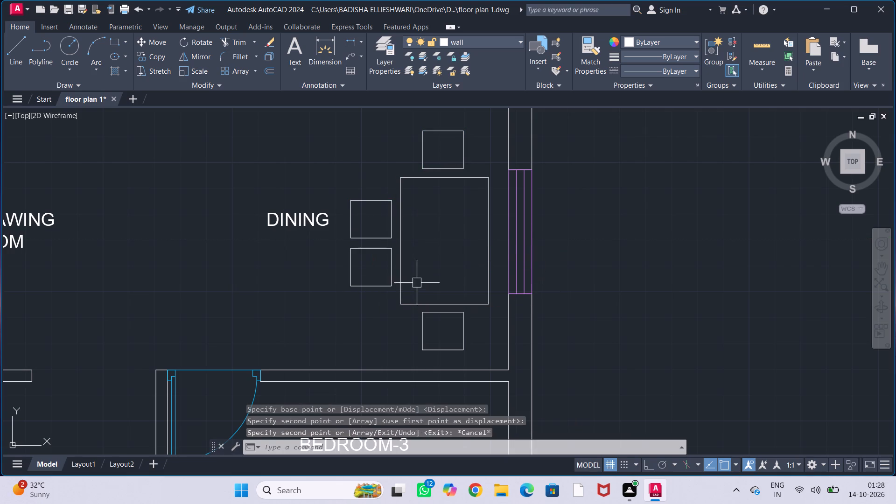
pyautogui.press('Escape')
pyautogui.press('Escape')
# Review the whole floor plan with its furniture layout.
pyautogui.scroll(-2, 432, 253)
pyautogui.moveTo(437, 253); pyautogui.dragTo(472, 254, button='middle')
pyautogui.scroll(-1, 411, 264)
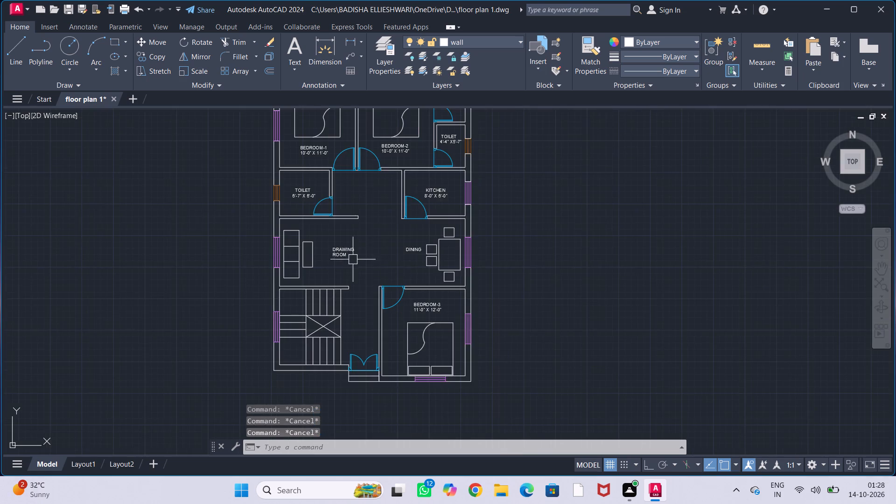
pyautogui.moveTo(359, 268); pyautogui.dragTo(376, 306, button='middle')
pyautogui.moveTo(405, 286); pyautogui.dragTo(402, 295, button='middle')
pyautogui.moveTo(404, 287); pyautogui.dragTo(401, 273, button='middle')
pyautogui.scroll(-1, 402, 273)
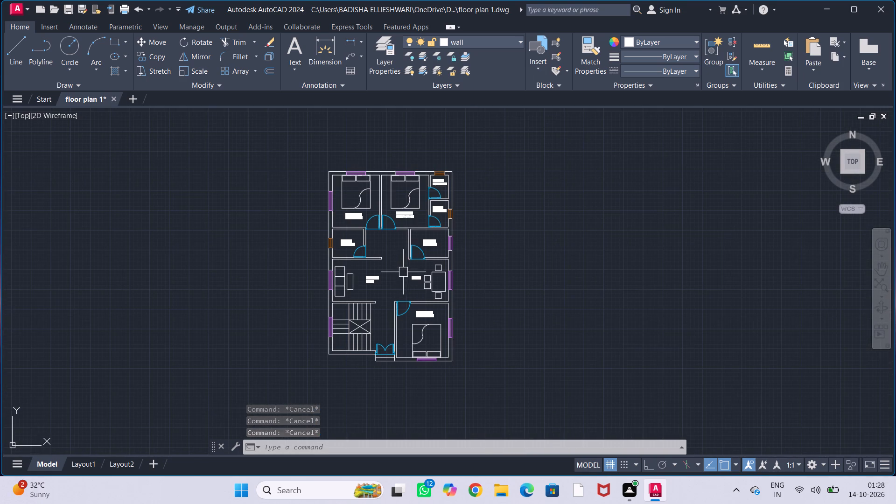
pyautogui.middleClick(403, 272)
# Create a new layer named Furniture and set its colour to index 9.
pyautogui.click(377, 41)
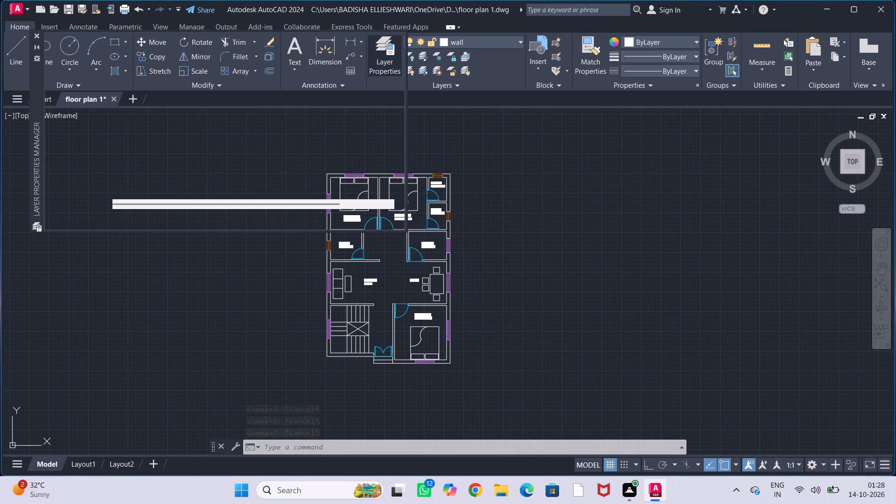
pyautogui.click(119, 51)
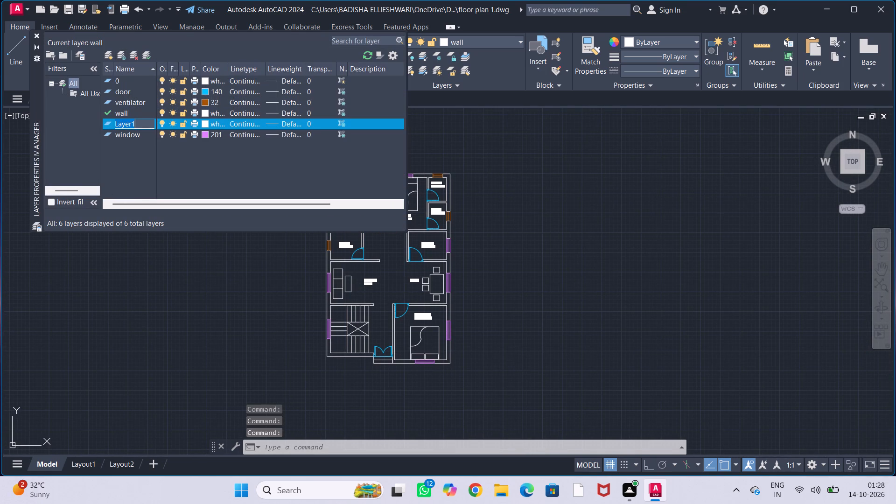
pyautogui.press('BackSpace')
pyautogui.write('FURM')
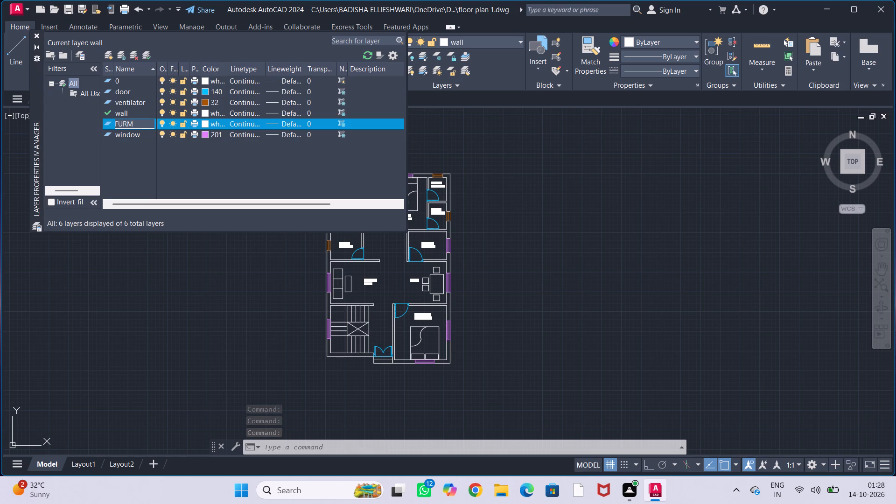
pyautogui.press('BackSpace')
pyautogui.press('BackSpace')
pyautogui.press('BackSpace')
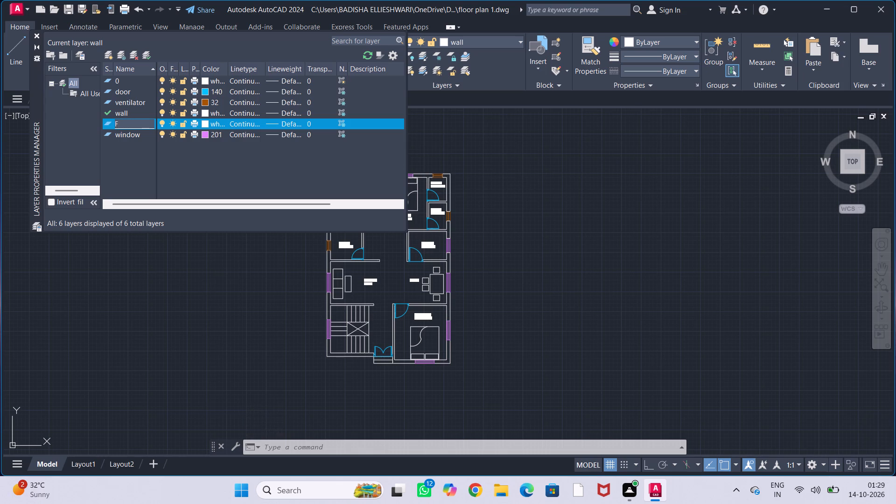
pyautogui.write('urniture')
pyautogui.click(204, 125)
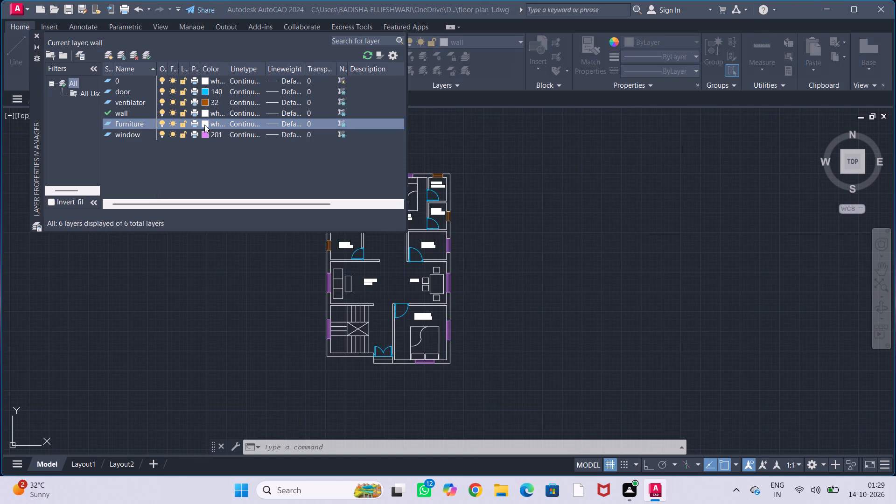
pyautogui.click(441, 267)
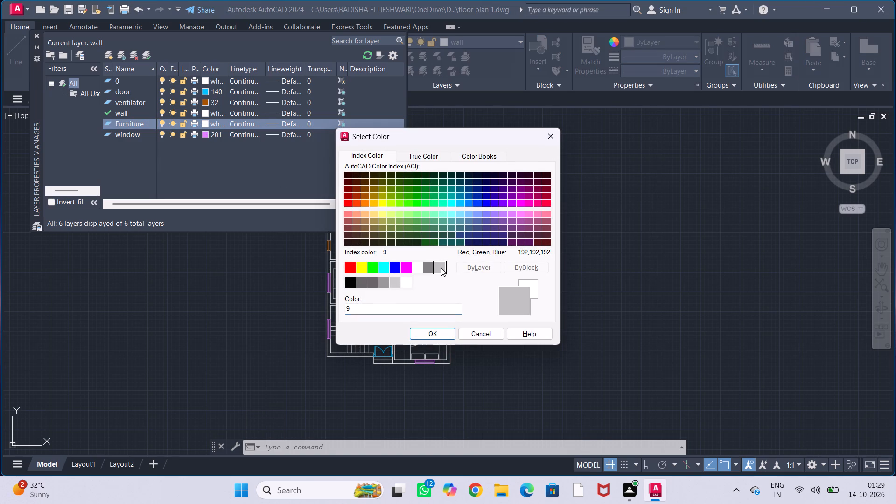
pyautogui.click(441, 335)
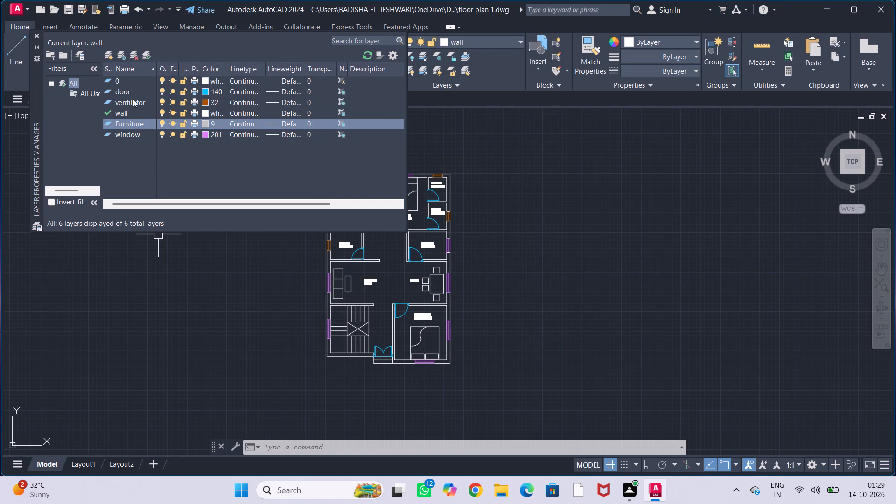
# Create a new layer named staircase and set its colour to index 50.
pyautogui.click(121, 53)
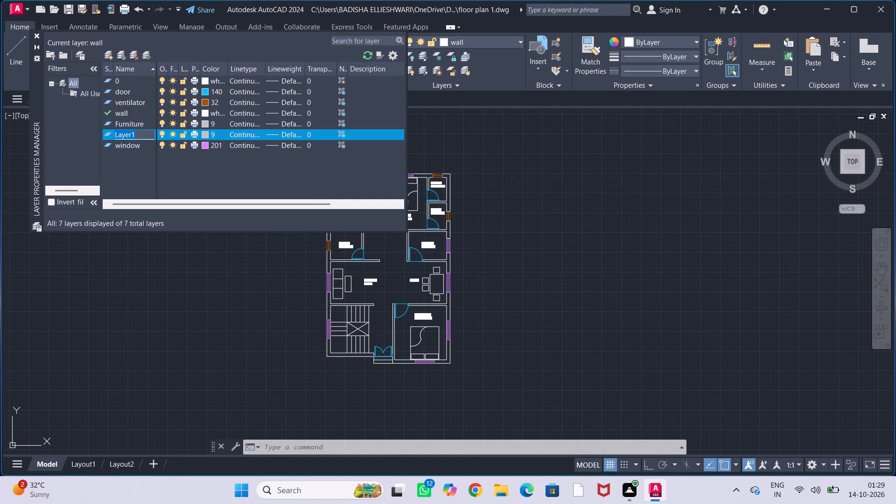
pyautogui.press('BackSpace')
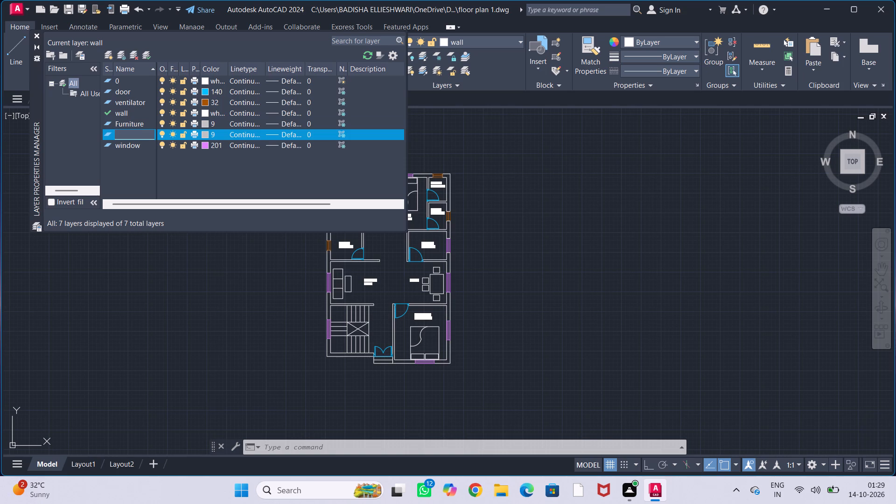
pyautogui.write('staircase')
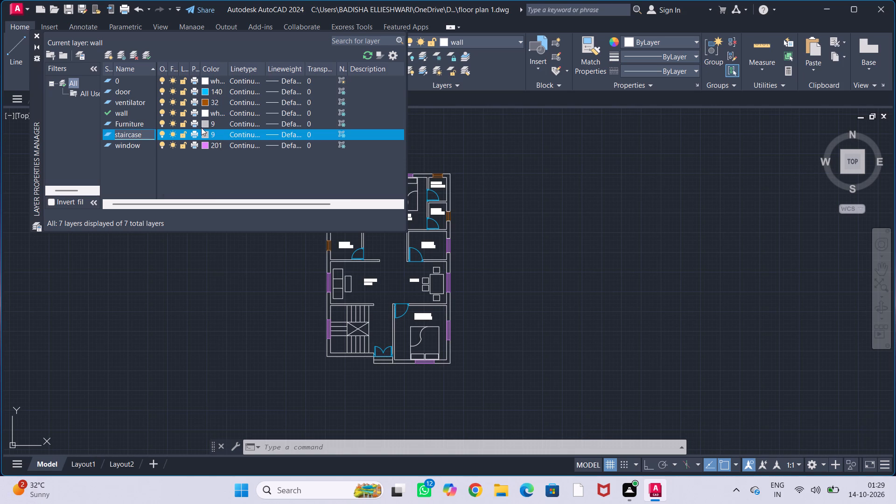
pyautogui.click(202, 133)
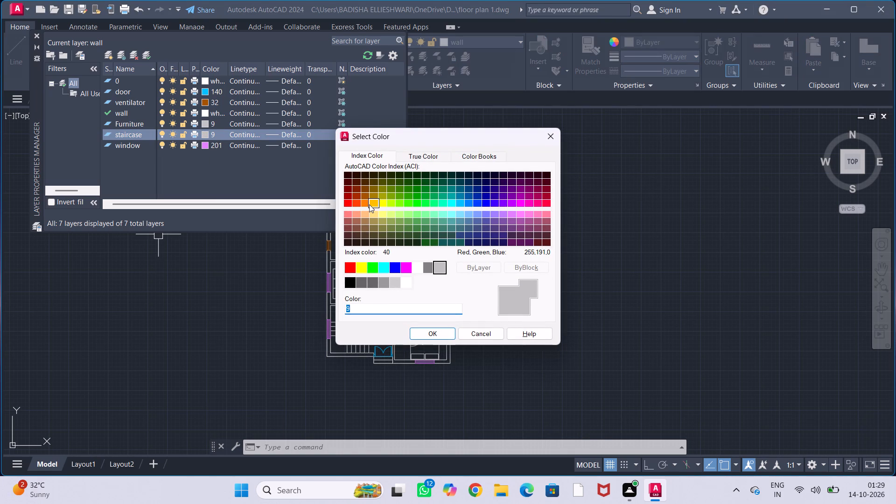
pyautogui.click(381, 203)
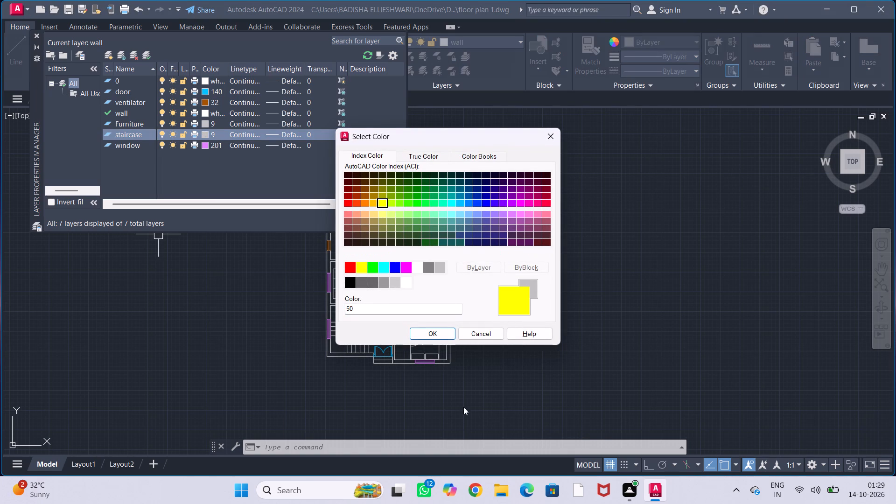
pyautogui.click(436, 336)
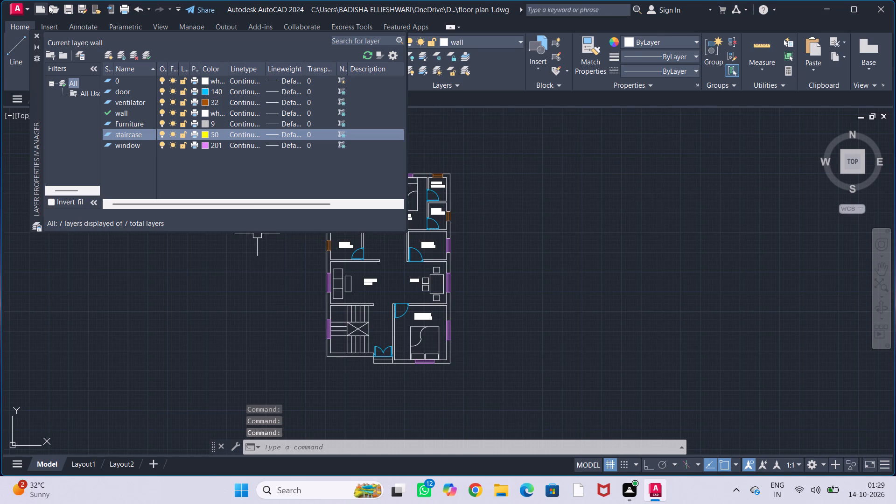
pyautogui.click(36, 32)
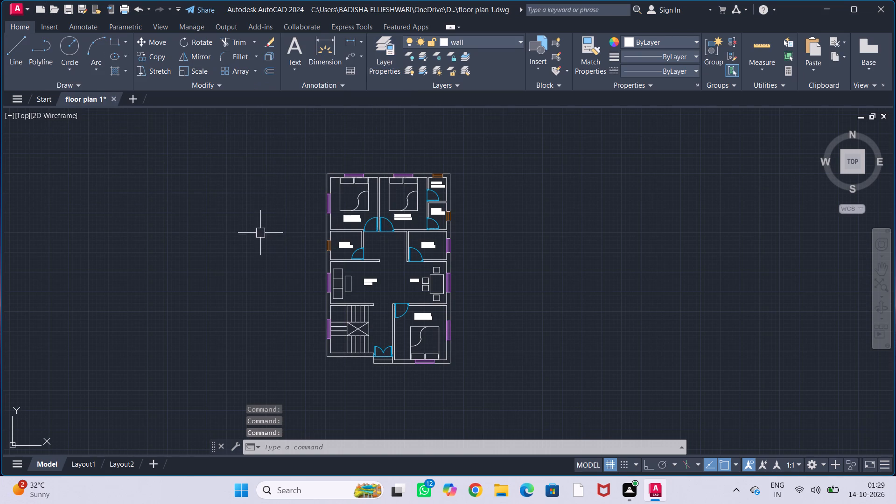
# Assign all the staircase treads and the crossed landing to the staircase layer.
pyautogui.moveTo(260, 228); pyautogui.dragTo(228, 177, button='middle')
pyautogui.scroll(1, 324, 229)
pyautogui.scroll(1, 341, 303)
pyautogui.moveTo(358, 308); pyautogui.dragTo(362, 257, button='middle')
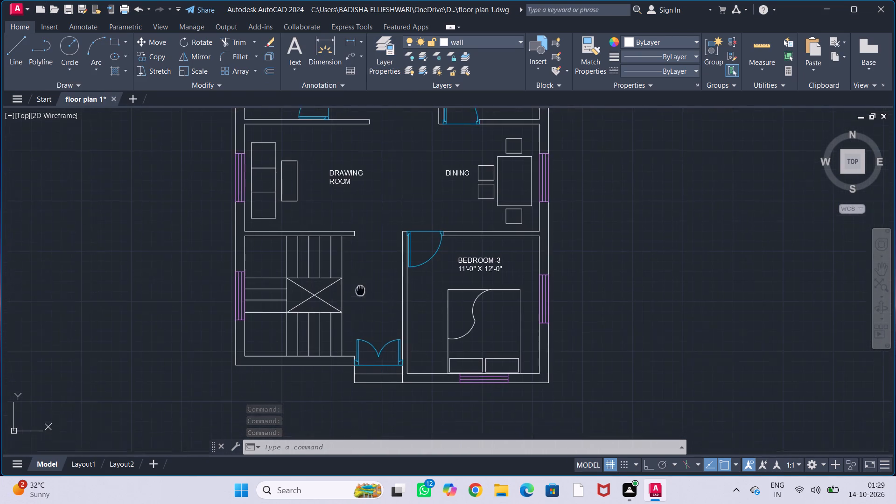
pyautogui.moveTo(362, 257); pyautogui.dragTo(366, 232, button='middle')
pyautogui.scroll(1, 360, 247)
pyautogui.moveTo(364, 281); pyautogui.dragTo(357, 263)
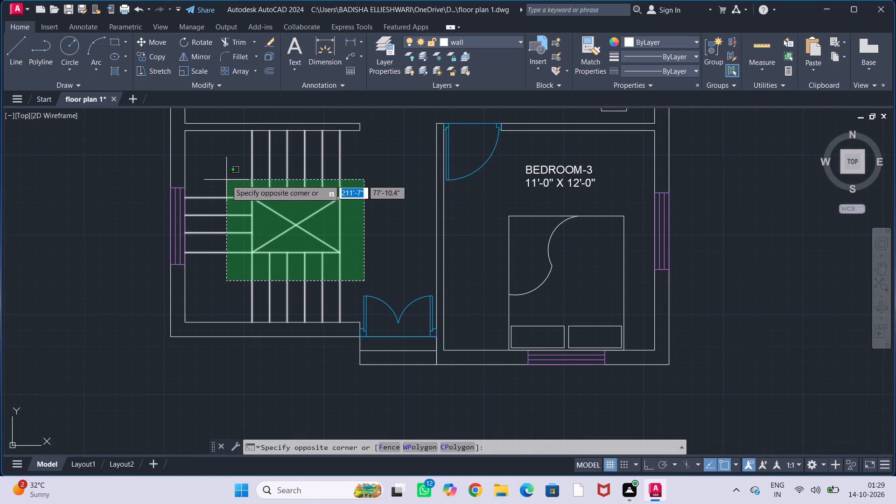
pyautogui.click(226, 180)
pyautogui.click(512, 41)
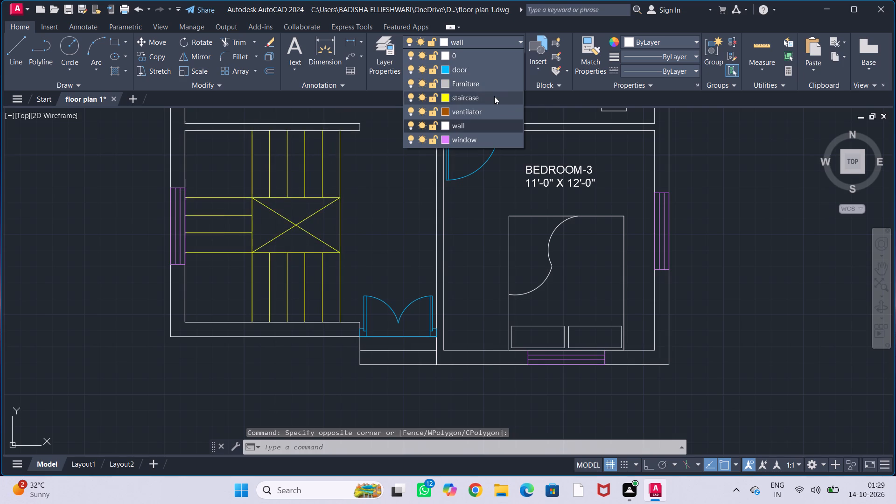
pyautogui.click(494, 96)
pyautogui.press('Escape')
pyautogui.press('Escape')
pyautogui.press('Escape')
pyautogui.press('Escape')
# Assign the drawing room sofa and table, the dining table with its four chairs, and the three bedroom beds to the Furniture layer.
pyautogui.scroll(-1, 393, 198)
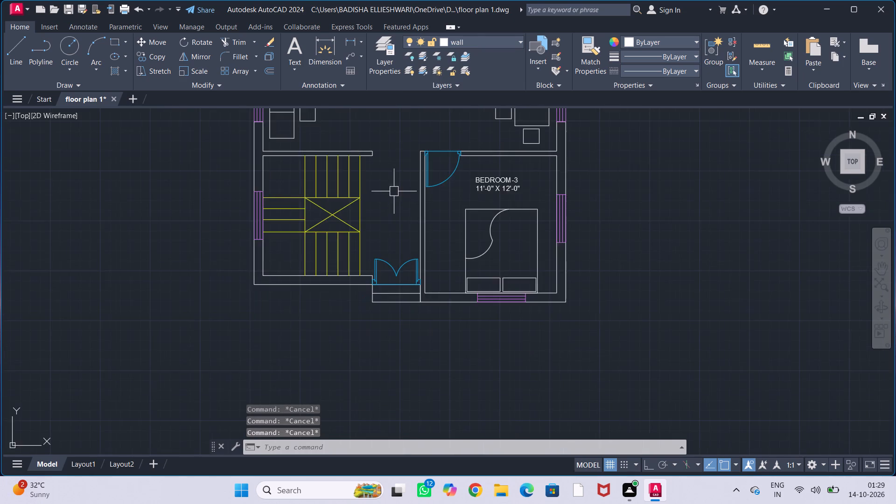
pyautogui.moveTo(392, 187); pyautogui.dragTo(406, 300, button='middle')
pyautogui.moveTo(382, 245); pyautogui.dragTo(362, 270, button='middle')
pyautogui.scroll(1, 305, 250)
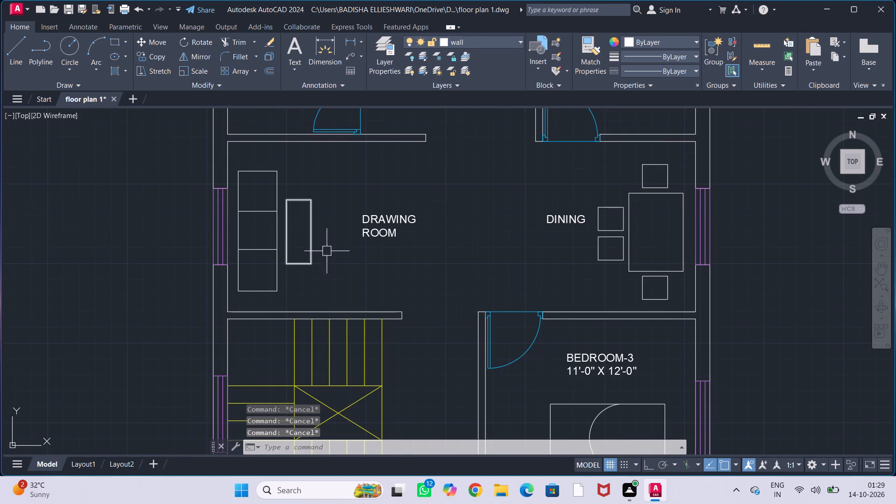
pyautogui.moveTo(339, 273); pyautogui.dragTo(327, 246)
pyautogui.click(258, 188)
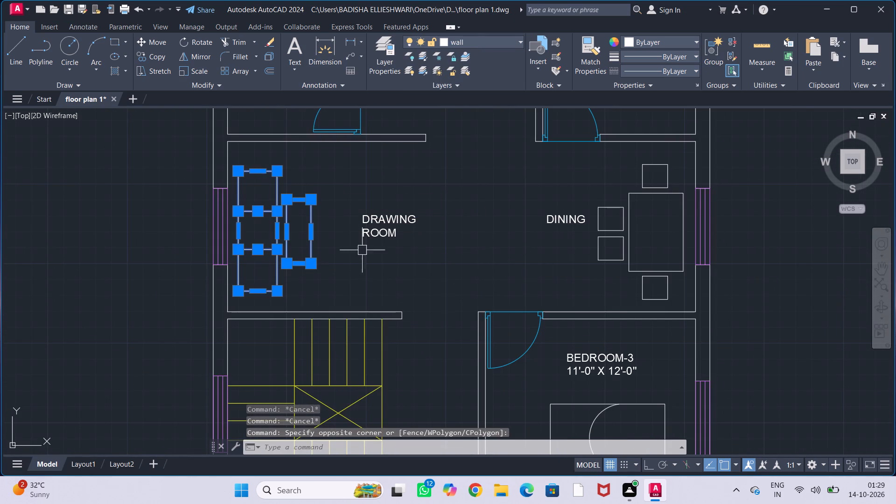
pyautogui.moveTo(486, 245); pyautogui.dragTo(283, 245, button='middle')
pyautogui.scroll(1, 459, 242)
pyautogui.moveTo(363, 116); pyautogui.dragTo(382, 116)
pyautogui.click(495, 314)
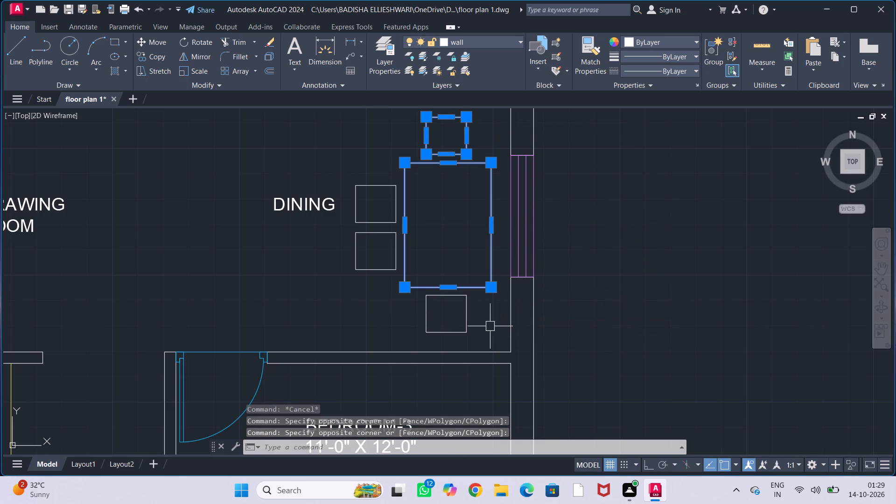
pyautogui.click(477, 328)
pyautogui.click(434, 308)
pyautogui.moveTo(381, 287); pyautogui.dragTo(376, 268)
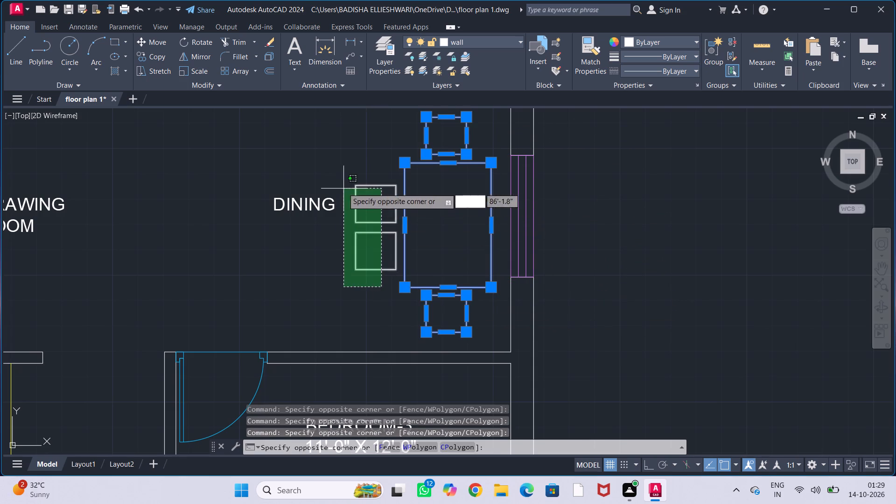
pyautogui.click(343, 188)
pyautogui.scroll(-2, 374, 175)
pyautogui.moveTo(328, 149); pyautogui.dragTo(429, 287, button='middle')
pyautogui.moveTo(389, 238); pyautogui.dragTo(392, 289, button='middle')
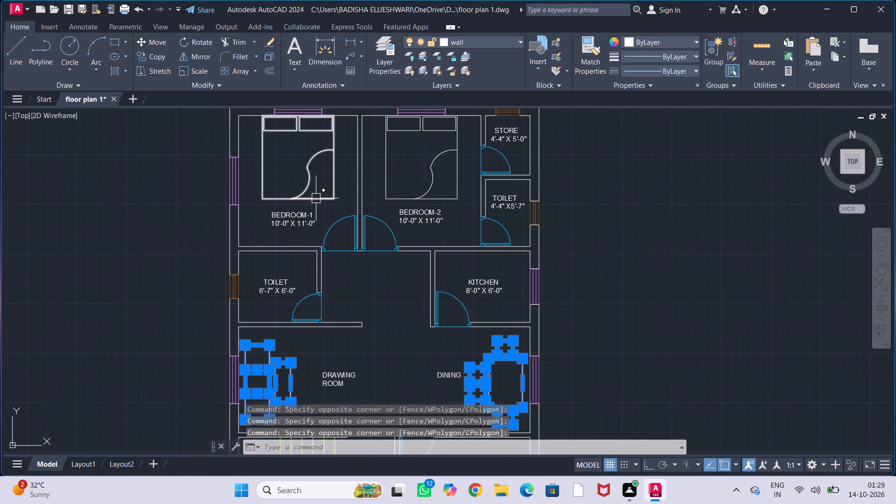
pyautogui.click(317, 199)
pyautogui.click(437, 200)
pyautogui.scroll(-2, 438, 166)
pyautogui.moveTo(452, 204); pyautogui.dragTo(385, 168, button='middle')
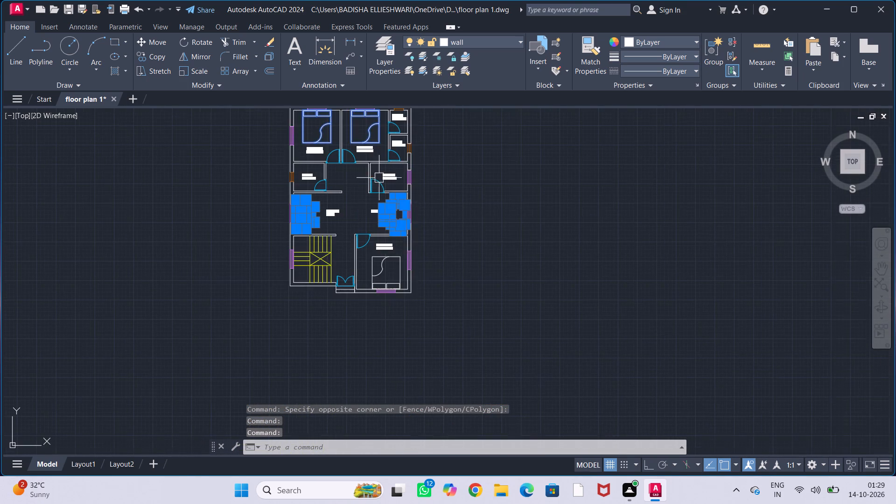
pyautogui.scroll(2, 400, 284)
pyautogui.click(361, 225)
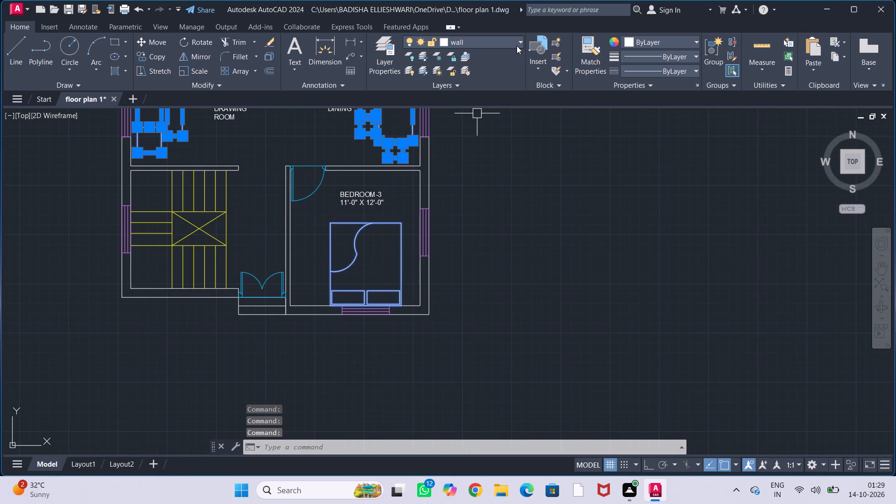
pyautogui.click(516, 44)
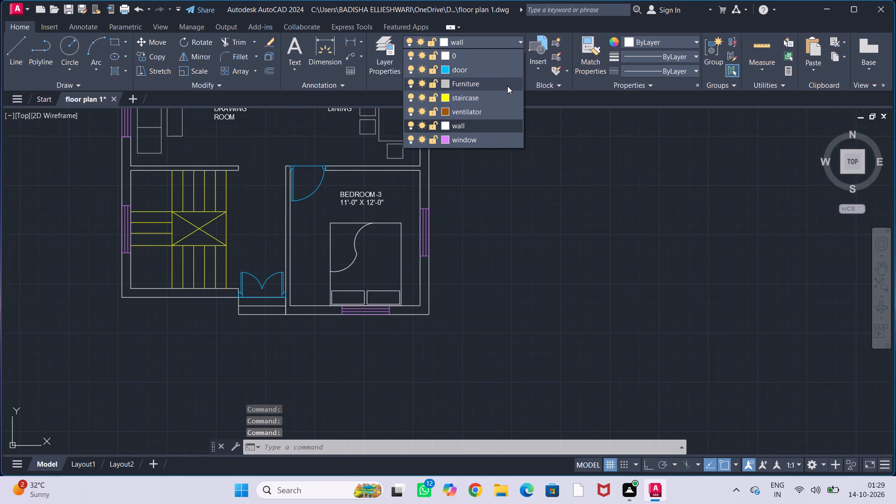
pyautogui.click(507, 86)
pyautogui.press('Escape')
pyautogui.press('Escape')
pyautogui.press('Escape')
pyautogui.press('Escape')
# Add the multiline text label ENTRY on the upper entrance step, just below the double door.
pyautogui.scroll(-1, 499, 195)
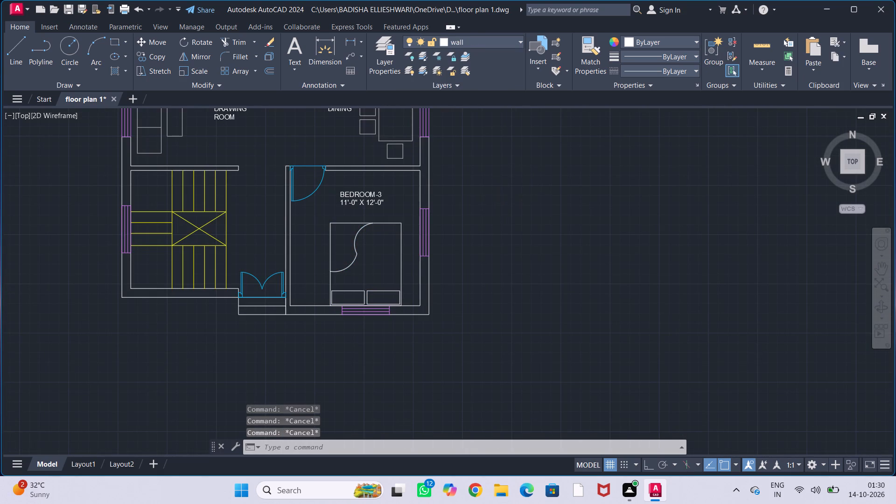
pyautogui.moveTo(504, 189); pyautogui.dragTo(523, 241, button='middle')
pyautogui.moveTo(524, 243); pyautogui.dragTo(555, 178, button='middle')
pyautogui.scroll(3, 408, 240)
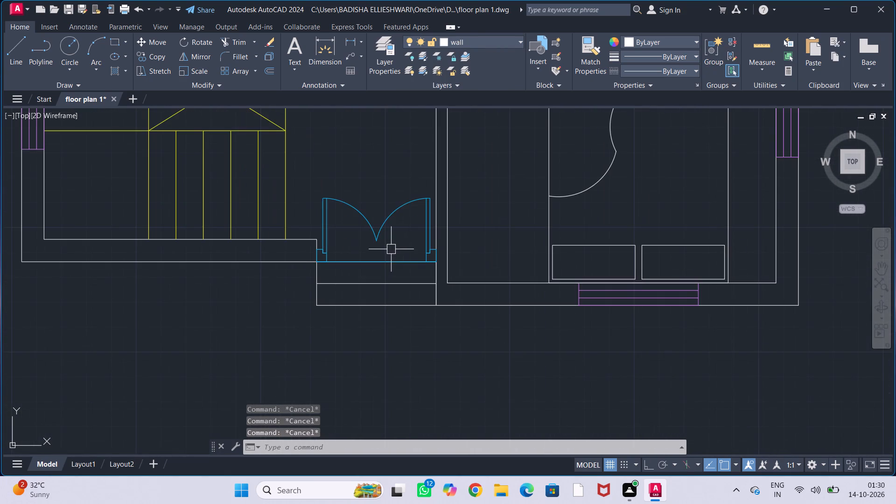
pyautogui.moveTo(392, 246); pyautogui.dragTo(422, 202, button='middle')
pyautogui.scroll(1, 418, 224)
pyautogui.moveTo(422, 233); pyautogui.dragTo(419, 229, button='middle')
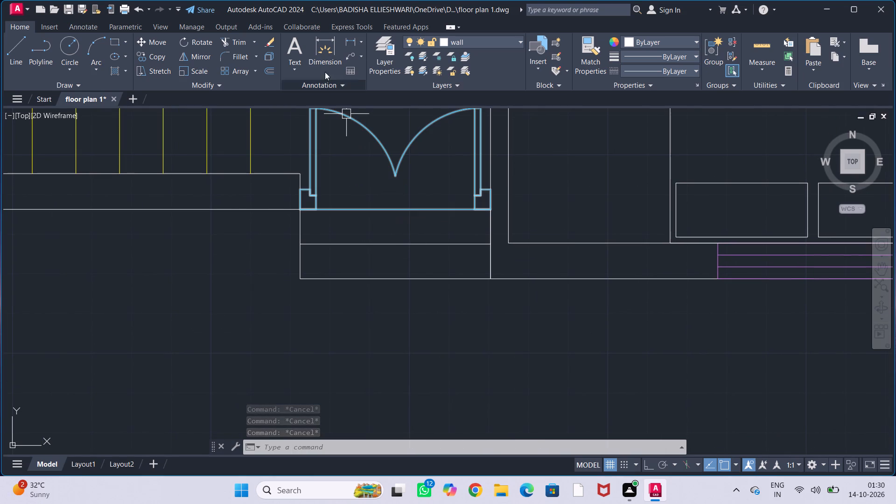
pyautogui.click(287, 44)
pyautogui.moveTo(365, 221); pyautogui.dragTo(373, 220)
pyautogui.click(439, 239)
pyautogui.write('entry')
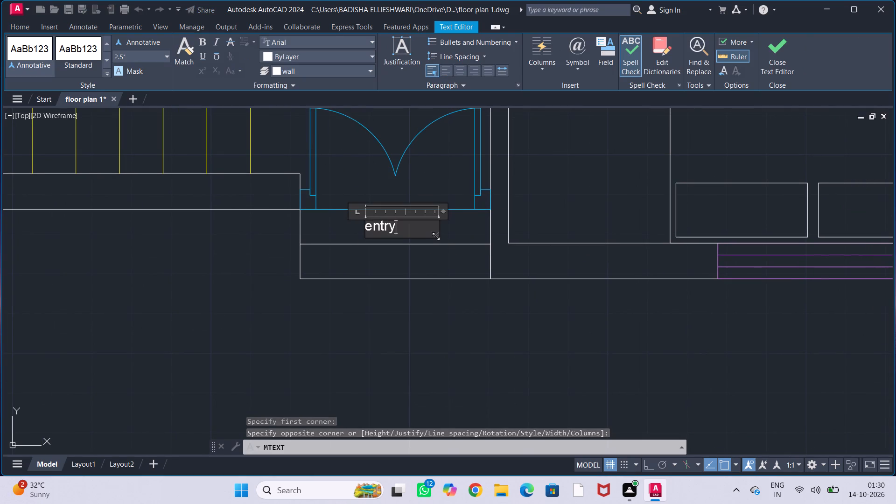
pyautogui.press('BackSpace')
pyautogui.press('BackSpace')
pyautogui.press('BackSpace')
pyautogui.press('BackSpace')
pyautogui.press('BackSpace')
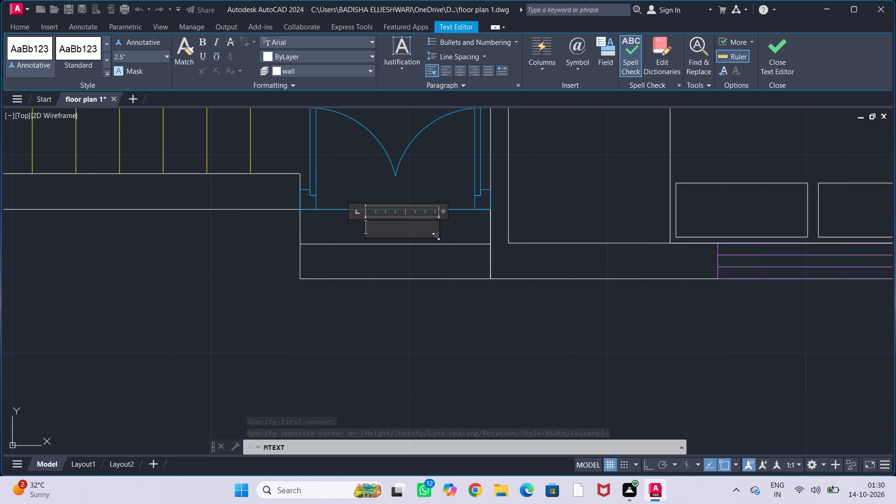
pyautogui.write('ENTRY')
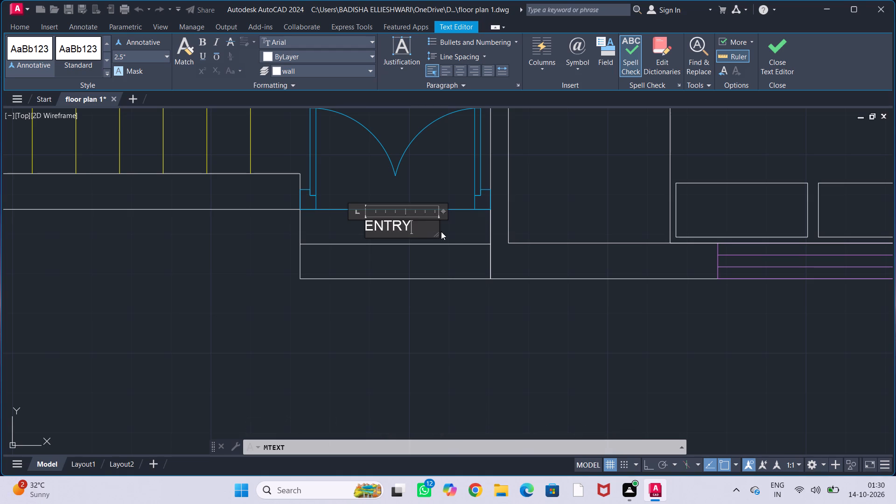
pyautogui.click(449, 236)
pyautogui.press('Escape')
pyautogui.press('Escape')
pyautogui.press('Escape')
pyautogui.press('Escape')
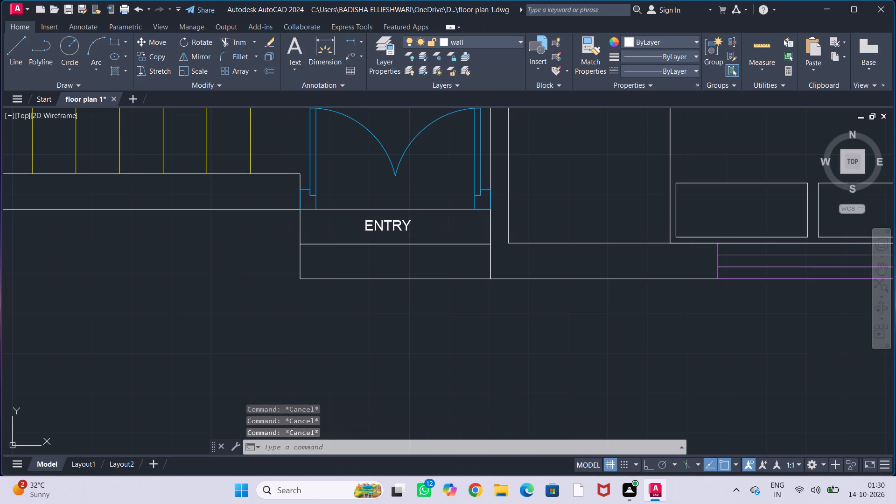
# Copy the ENTRY label straight north, with Ortho on, to the wall opening between the staircase and Bedroom-3.
pyautogui.moveTo(447, 236); pyautogui.dragTo(446, 292, button='middle')
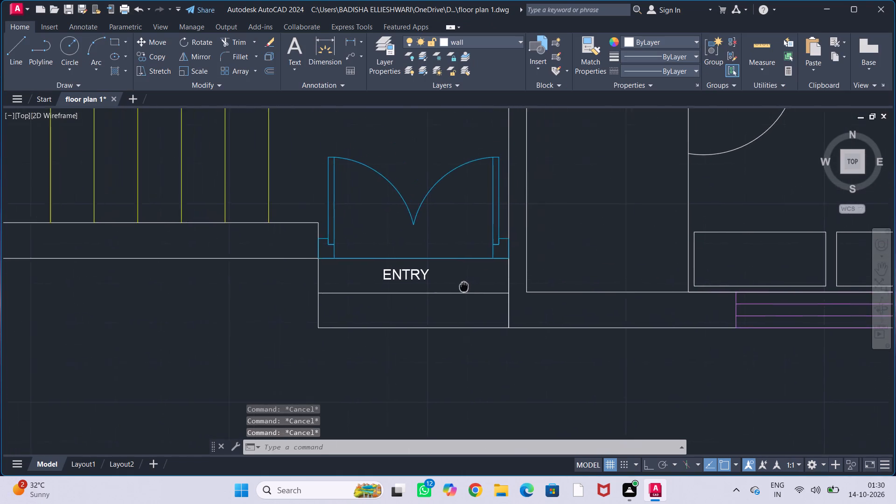
pyautogui.moveTo(446, 292); pyautogui.dragTo(417, 334, button='middle')
pyautogui.moveTo(402, 139); pyautogui.dragTo(413, 209, button='middle')
pyautogui.click(376, 395)
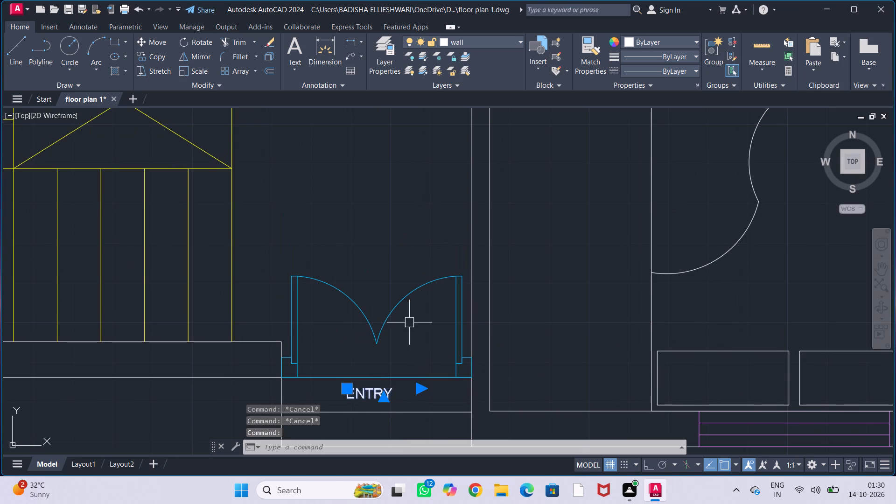
pyautogui.write('CO')
pyautogui.press('Return')
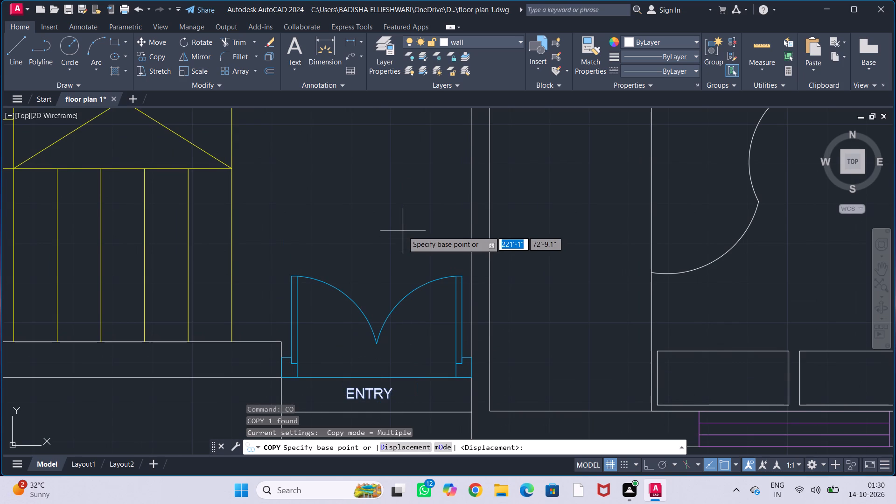
pyautogui.click(347, 401)
pyautogui.scroll(-2, 356, 207)
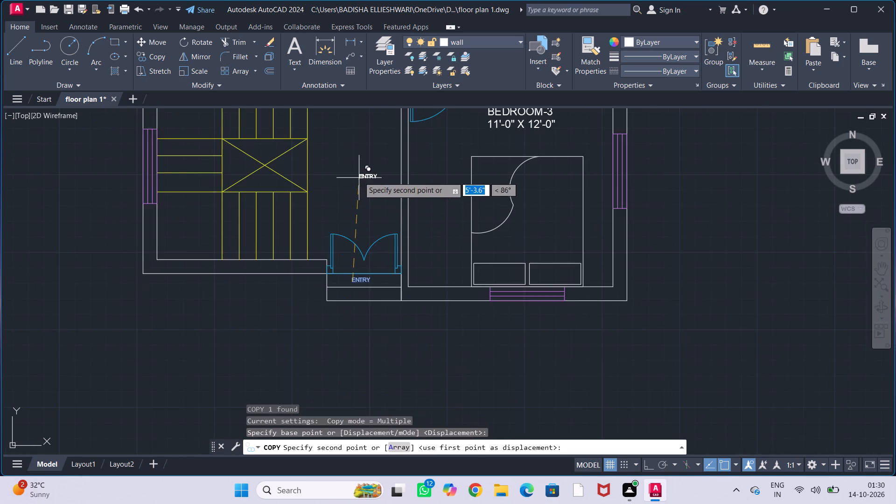
pyautogui.moveTo(359, 174); pyautogui.dragTo(332, 275, button='middle')
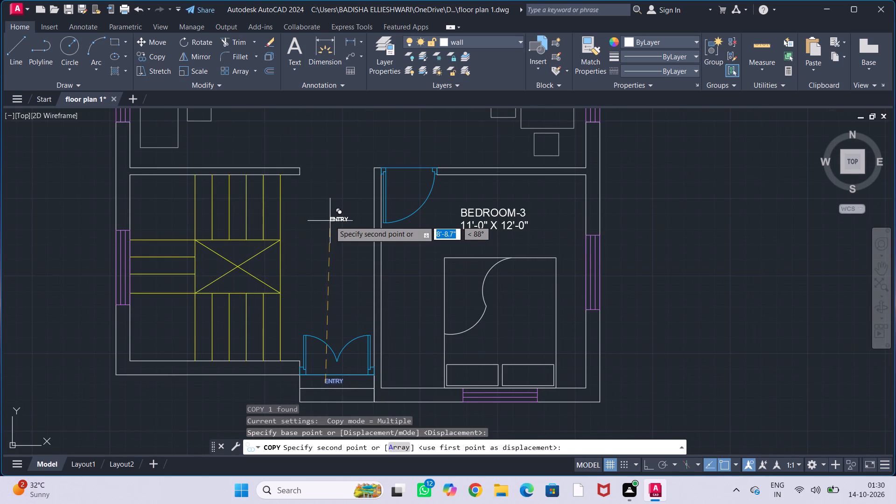
pyautogui.press('F8')
pyautogui.click(332, 177)
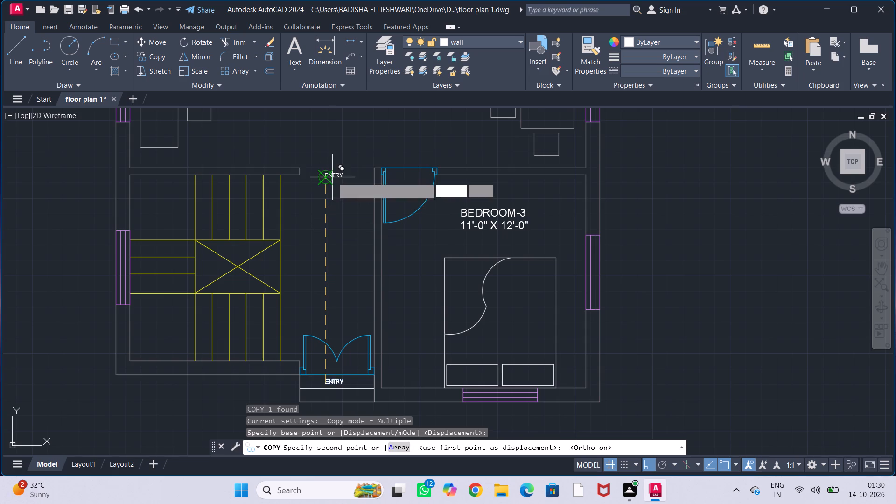
pyautogui.press('Escape')
pyautogui.press('Escape')
pyautogui.press('Escape')
# Change the copied label in the wall opening to read OPEN.
pyautogui.moveTo(336, 177); pyautogui.dragTo(330, 223, button='middle')
pyautogui.scroll(2, 329, 219)
pyautogui.doubleClick(327, 231)
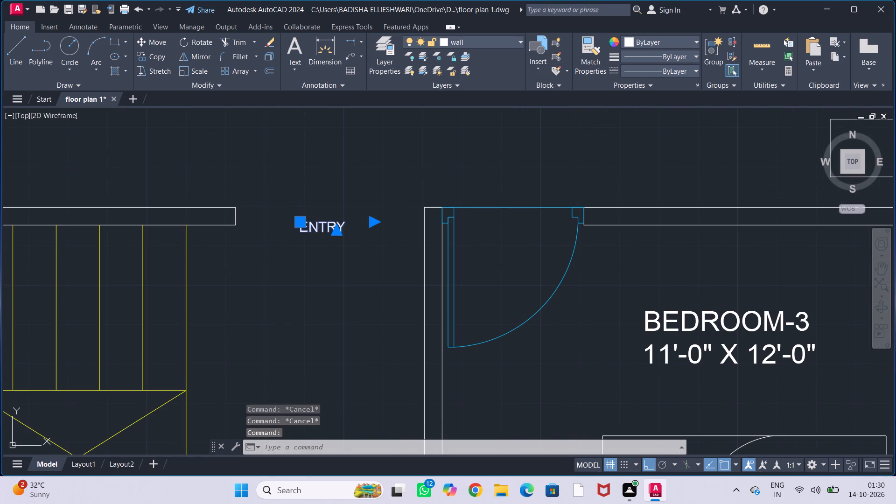
pyautogui.click(343, 228)
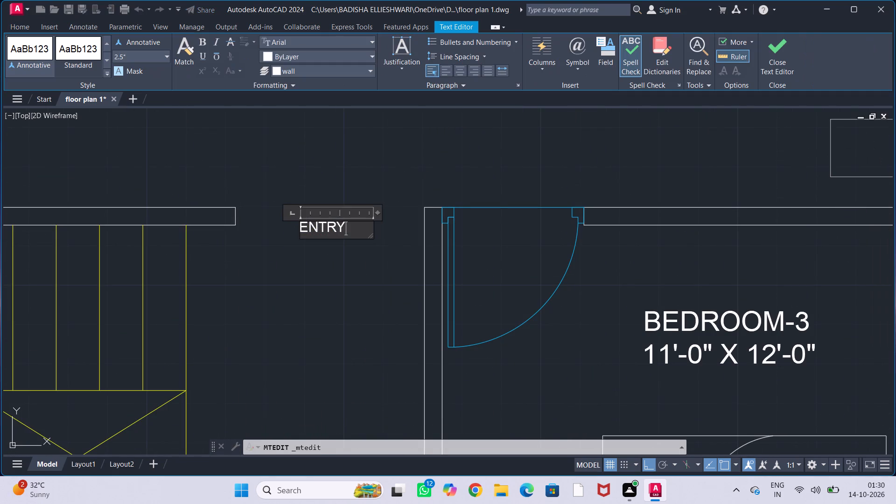
pyautogui.press('BackSpace')
pyautogui.press('BackSpace')
pyautogui.press('BackSpace')
pyautogui.press('BackSpace')
pyautogui.press('BackSpace')
pyautogui.write('OPEN')
pyautogui.click(351, 284)
# Save the floor plan drawing.
pyautogui.scroll(-2, 349, 284)
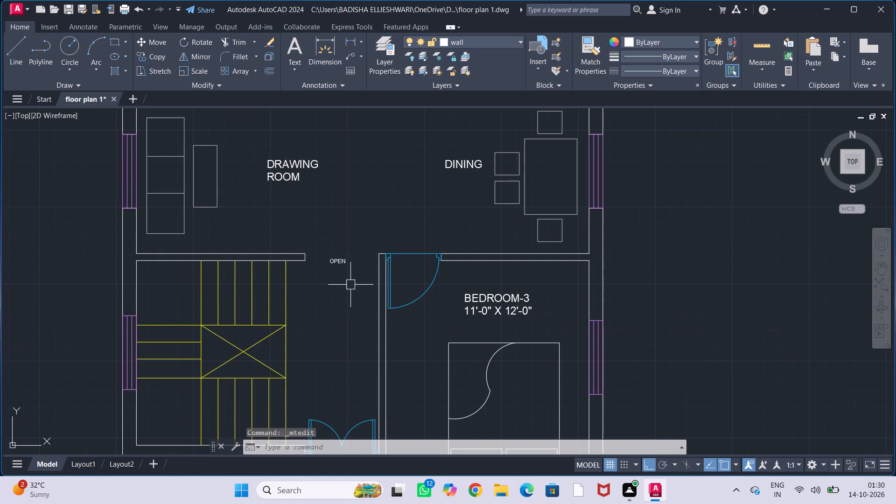
pyautogui.moveTo(348, 304); pyautogui.dragTo(421, 293, button='middle')
pyautogui.scroll(-1, 423, 294)
pyautogui.moveTo(420, 296); pyautogui.dragTo(388, 281, button='middle')
pyautogui.press('Escape')
pyautogui.press('Escape')
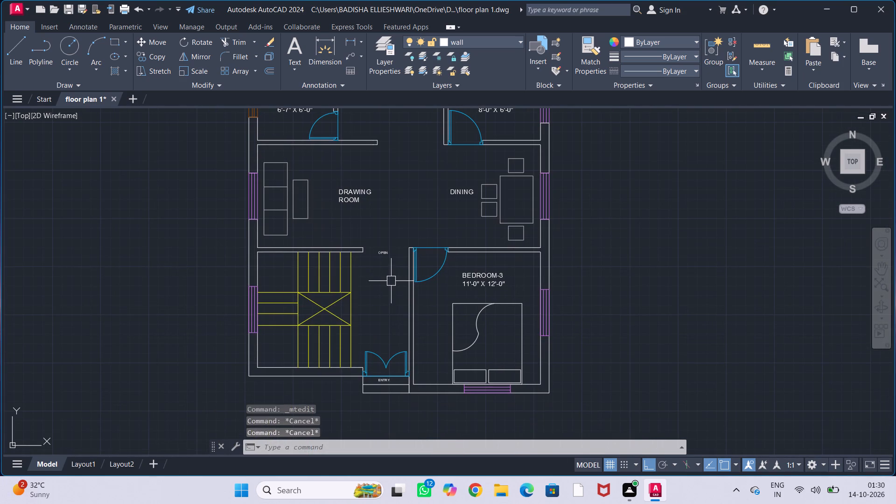
pyautogui.hotkey('ctrl', 's')
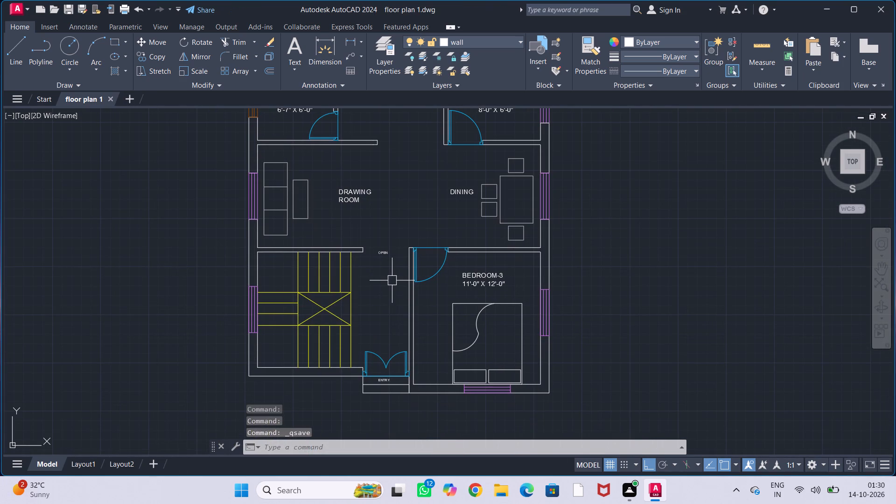
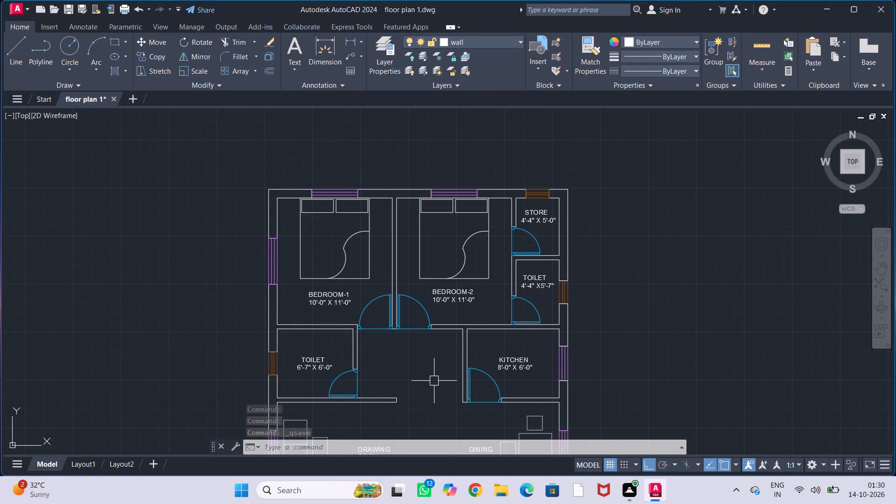
# Look over the whole floor plan, from the upper bedrooms down to the entrance.
pyautogui.moveTo(430, 378); pyautogui.dragTo(426, 361, button='middle')
pyautogui.scroll(1, 414, 343)
pyautogui.moveTo(417, 342); pyautogui.dragTo(452, 432, button='middle')
pyautogui.scroll(-1, 455, 409)
pyautogui.moveTo(457, 414); pyautogui.dragTo(461, 387, button='middle')
pyautogui.moveTo(452, 390); pyautogui.dragTo(458, 373, button='middle')
pyautogui.scroll(1, 461, 376)
pyautogui.moveTo(465, 377); pyautogui.dragTo(466, 384, button='middle')
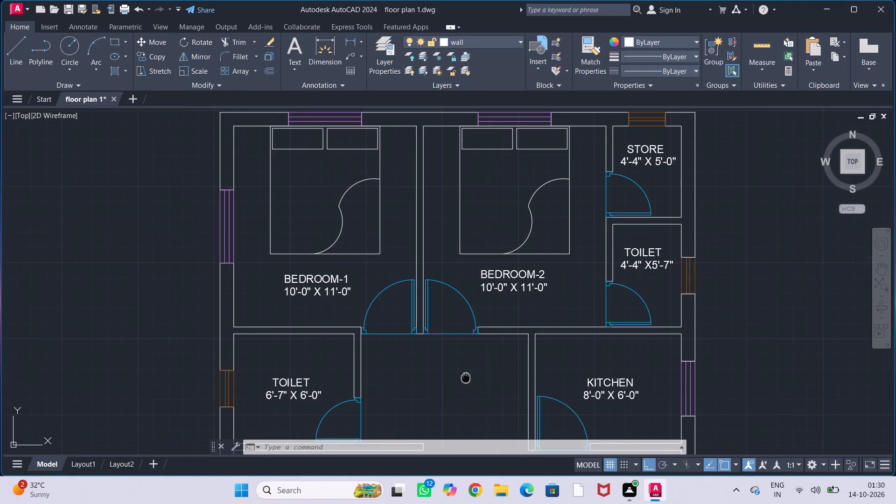
pyautogui.moveTo(466, 384); pyautogui.dragTo(462, 399, button='middle')
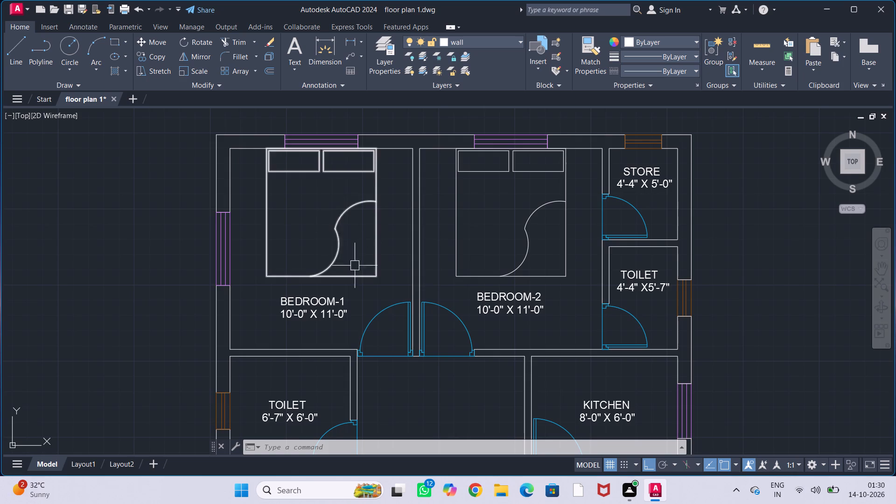
pyautogui.scroll(-1, 496, 233)
pyautogui.moveTo(509, 249); pyautogui.dragTo(461, 235, button='middle')
pyautogui.moveTo(652, 298); pyautogui.dragTo(636, 299, button='middle')
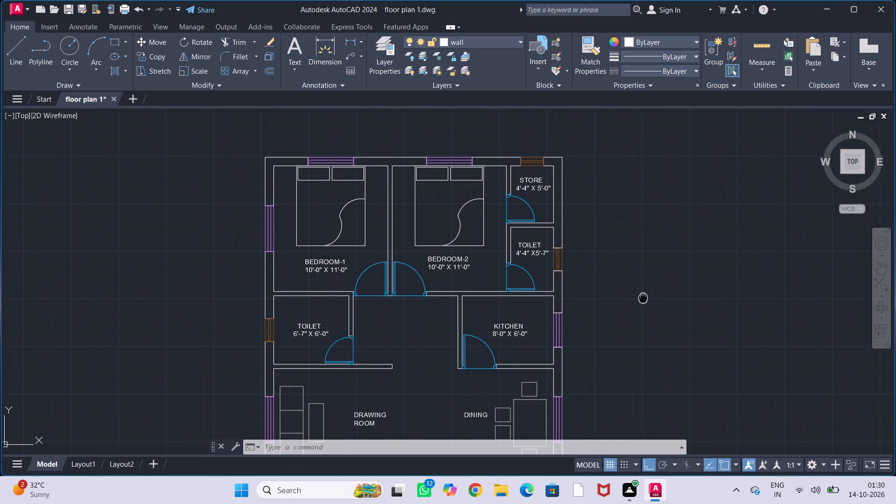
pyautogui.moveTo(636, 299); pyautogui.dragTo(629, 302, button='middle')
pyautogui.moveTo(623, 289); pyautogui.dragTo(617, 258, button='middle')
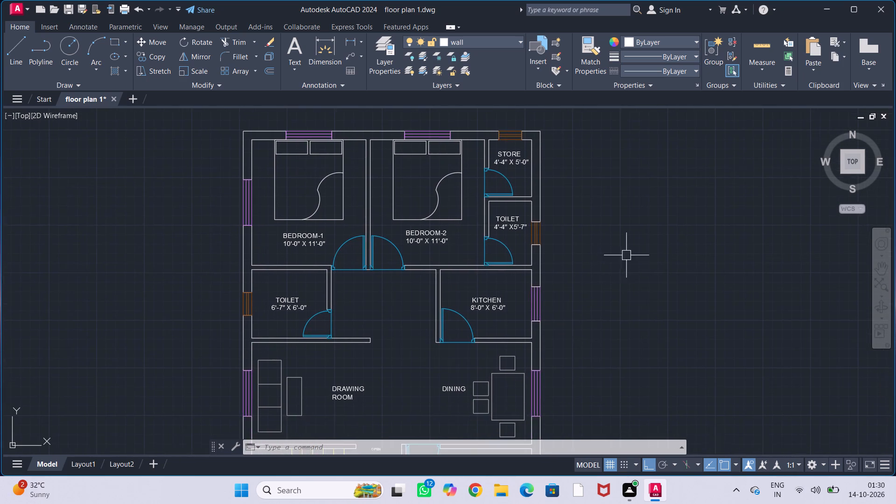
pyautogui.scroll(-1, 626, 255)
pyautogui.moveTo(644, 264); pyautogui.dragTo(597, 240, button='middle')
pyautogui.moveTo(613, 258); pyautogui.dragTo(572, 250, button='middle')
pyautogui.moveTo(580, 264); pyautogui.dragTo(552, 248, button='middle')
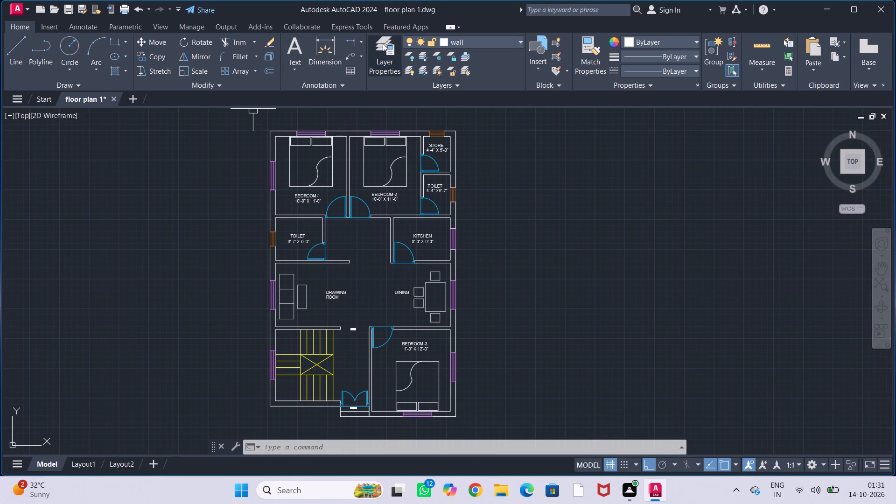
# Create a new layer named COLUMN and assign it index colour 240.
pyautogui.click(383, 43)
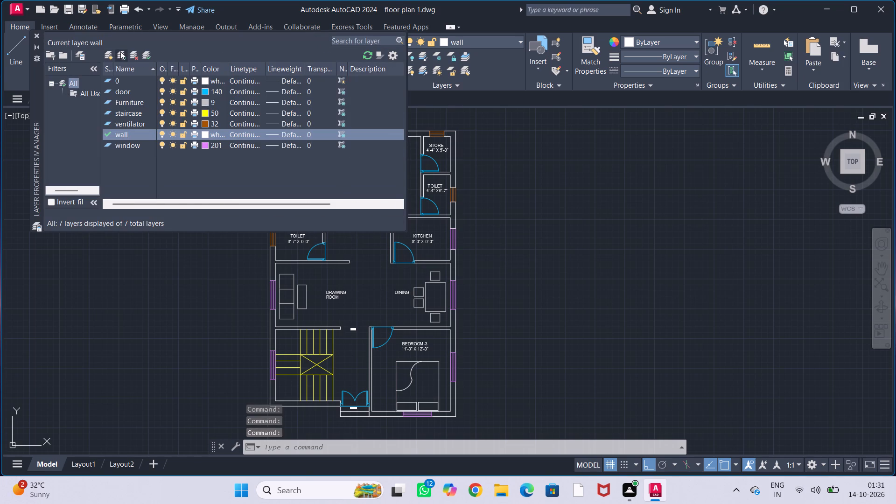
pyautogui.click(120, 51)
pyautogui.press('BackSpace')
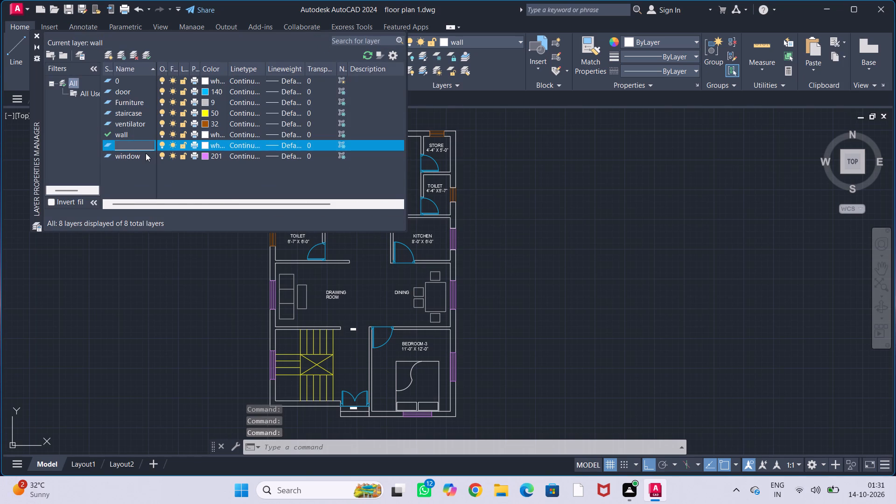
pyautogui.write('COLUMN')
pyautogui.click(206, 146)
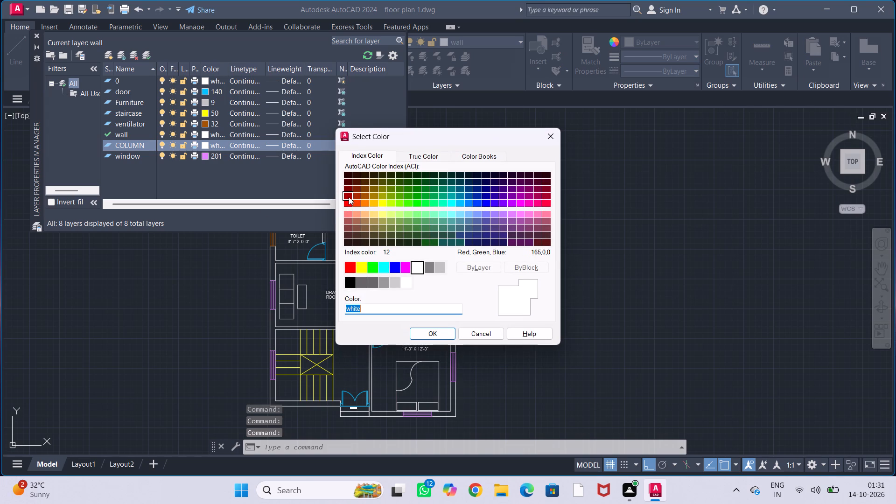
pyautogui.click(549, 204)
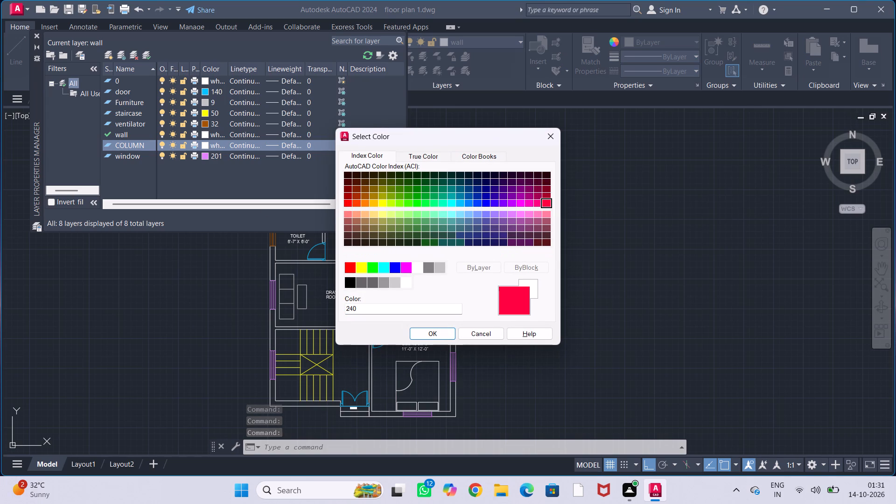
pyautogui.click(431, 338)
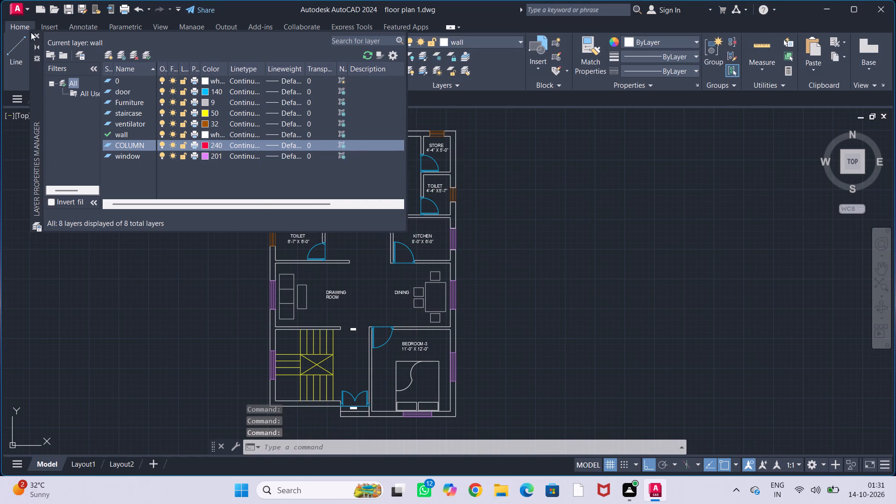
pyautogui.click(36, 35)
# Make COLUMN the current layer and draw a 15" by 9" rectangle in the empty space east of the plan.
pyautogui.moveTo(556, 210); pyautogui.dragTo(459, 198, button='middle')
pyautogui.scroll(-1, 459, 197)
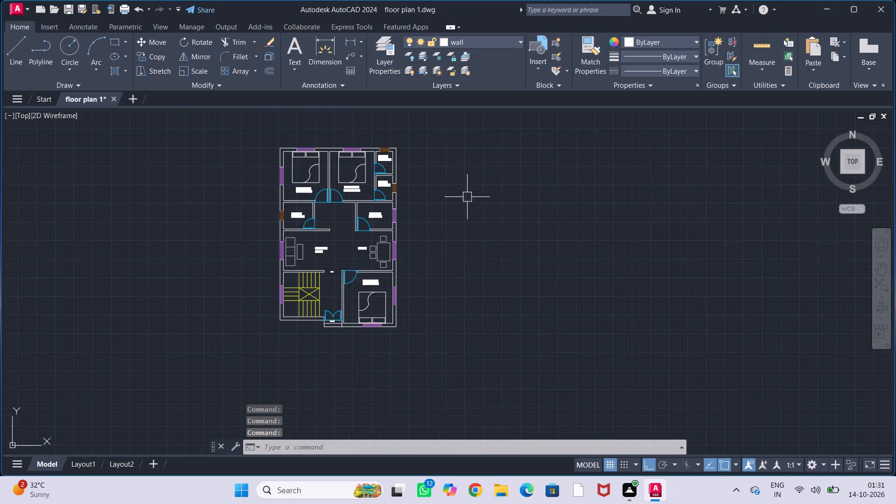
pyautogui.moveTo(467, 197); pyautogui.dragTo(356, 200, button='middle')
pyautogui.scroll(1, 357, 201)
pyautogui.moveTo(362, 199); pyautogui.dragTo(366, 213, button='middle')
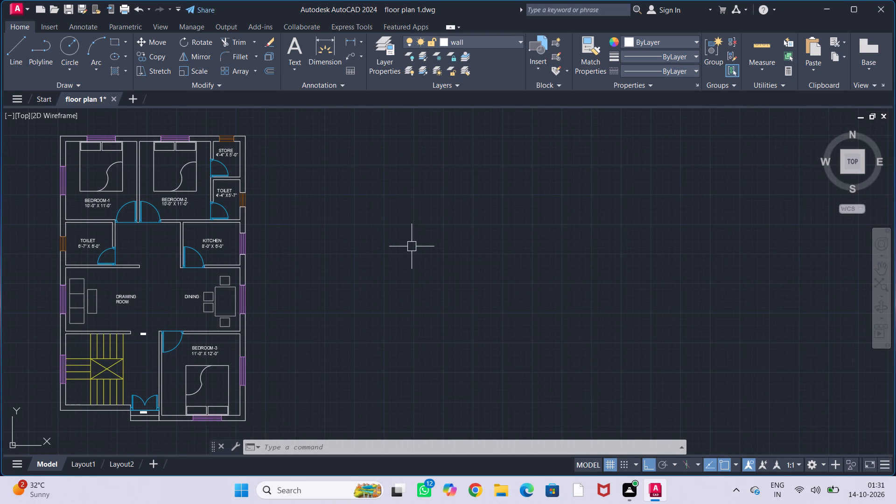
pyautogui.click(509, 39)
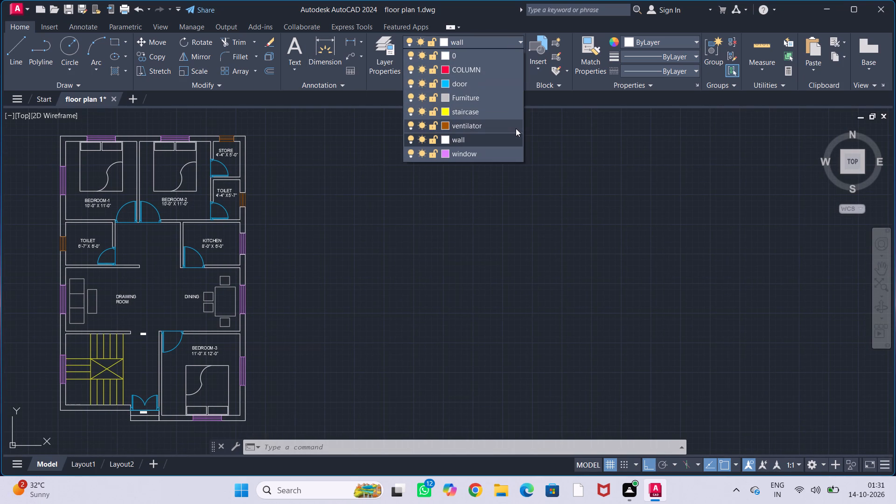
pyautogui.click(495, 70)
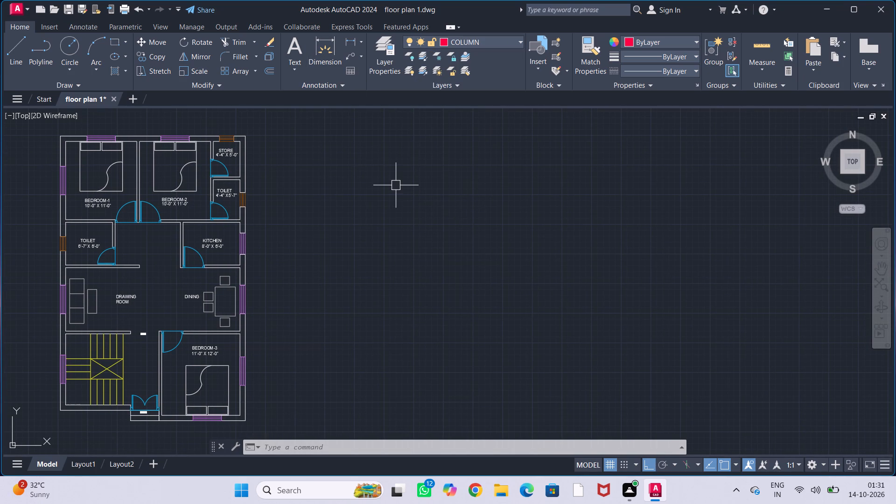
pyautogui.write('REC')
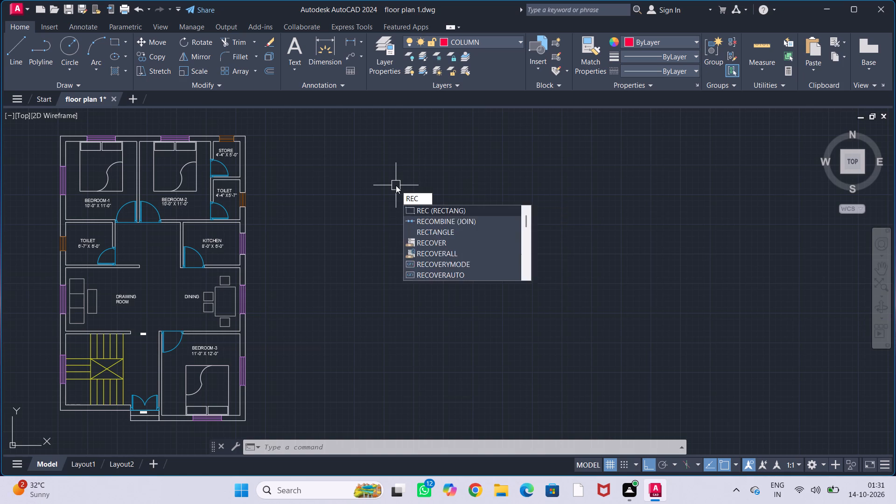
pyautogui.press('Return')
pyautogui.click(364, 183)
pyautogui.scroll(-1, 422, 226)
pyautogui.scroll(1, 419, 218)
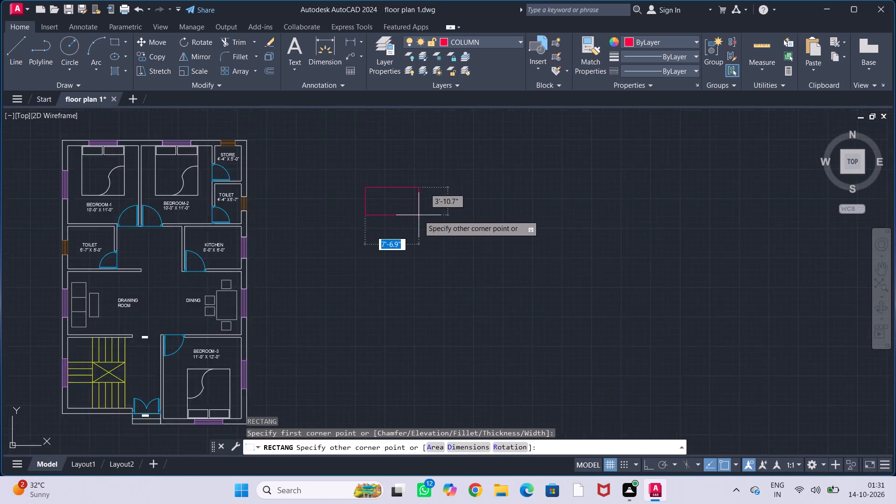
pyautogui.scroll(2, 419, 214)
pyautogui.moveTo(419, 212); pyautogui.dragTo(455, 247, button='middle')
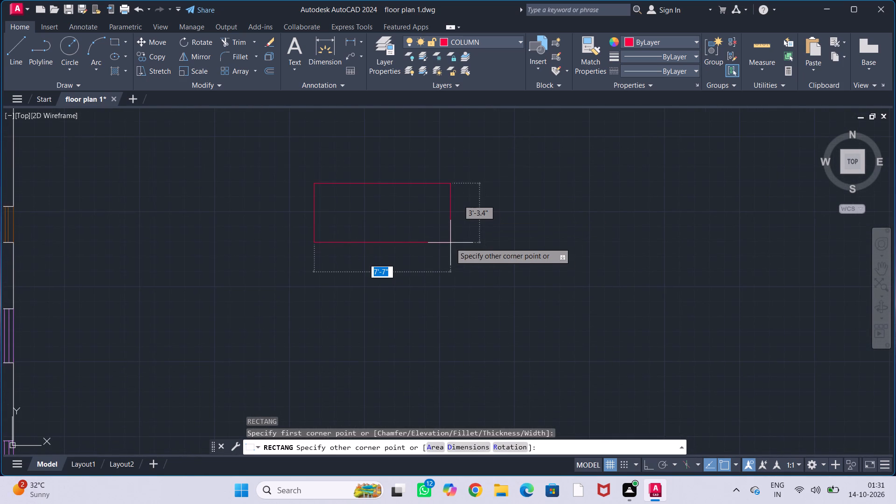
pyautogui.press('9')
pyautogui.press('BackSpace')
pyautogui.write('15')
pyautogui.hotkey('shift', '"')
pyautogui.press(',')
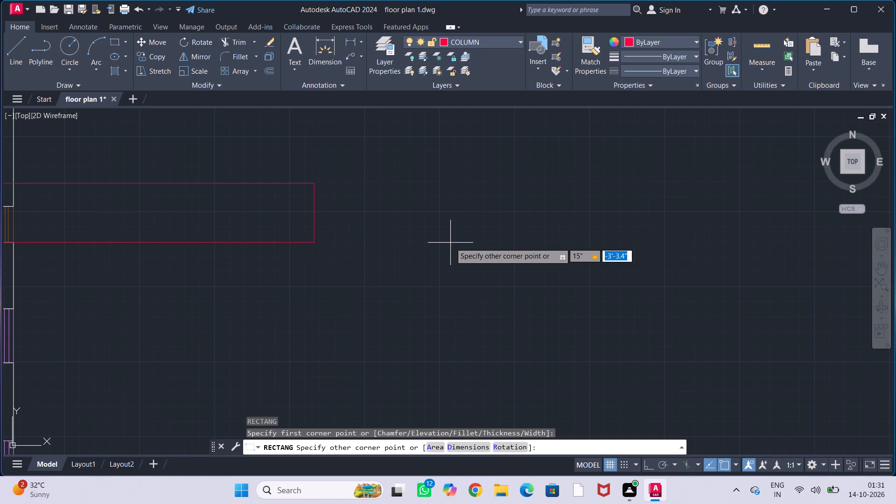
pyautogui.write('9"')
pyautogui.press('Return')
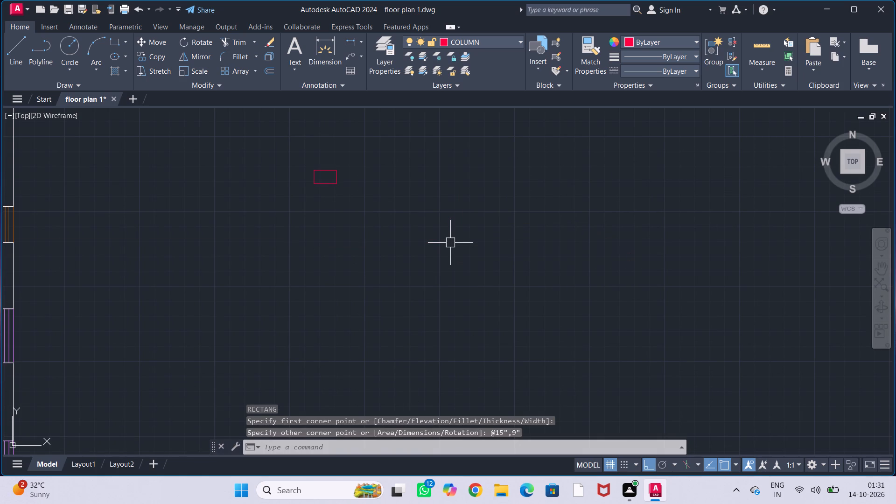
# Fill the column rectangle with a SOLID hatch.
pyautogui.scroll(2, 306, 178)
pyautogui.scroll(1, 358, 168)
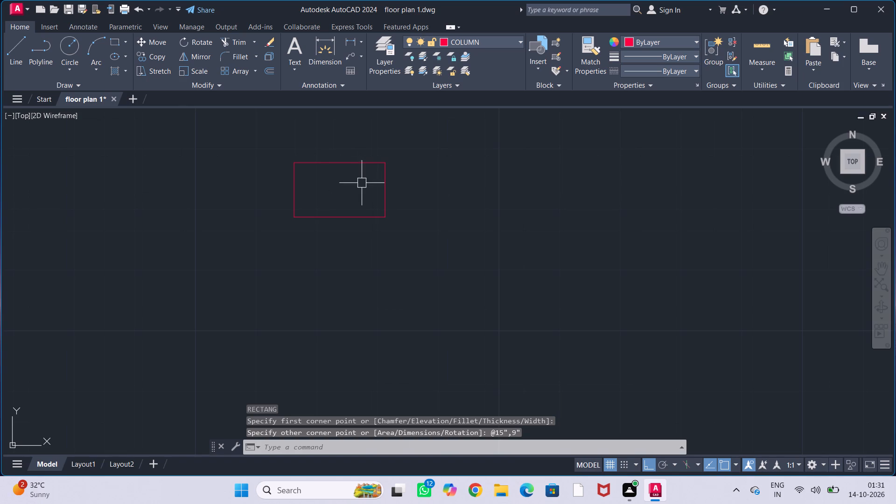
pyautogui.moveTo(359, 200); pyautogui.dragTo(356, 212, button='middle')
pyautogui.press('h')
pyautogui.press('Return')
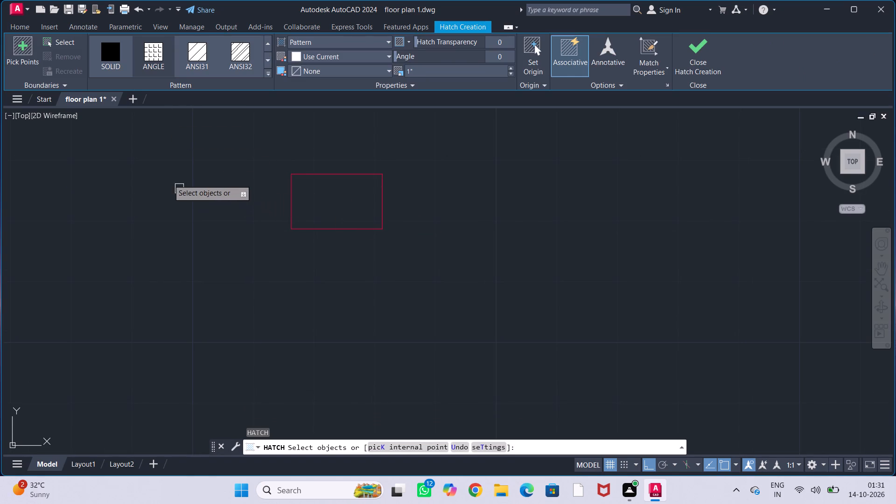
pyautogui.click(112, 61)
pyautogui.click(375, 176)
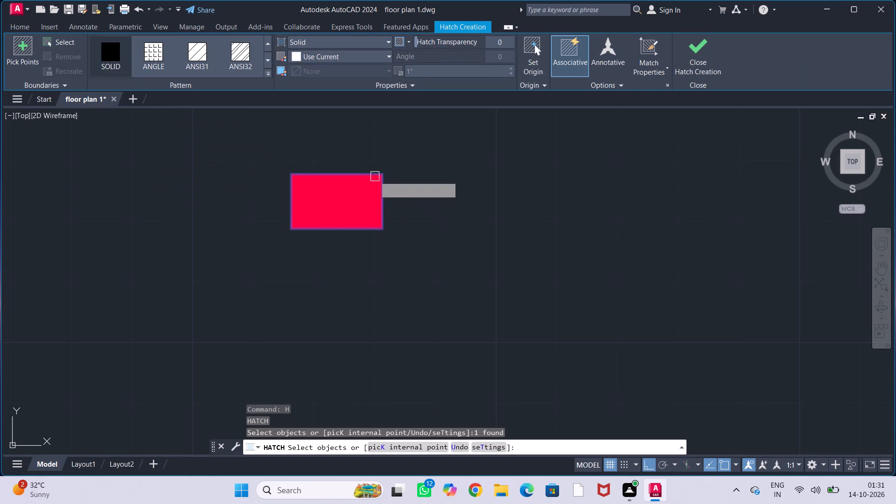
pyautogui.press('Escape')
pyautogui.press('Escape')
pyautogui.press('Escape')
pyautogui.press('Escape')
pyautogui.scroll(-2, 441, 219)
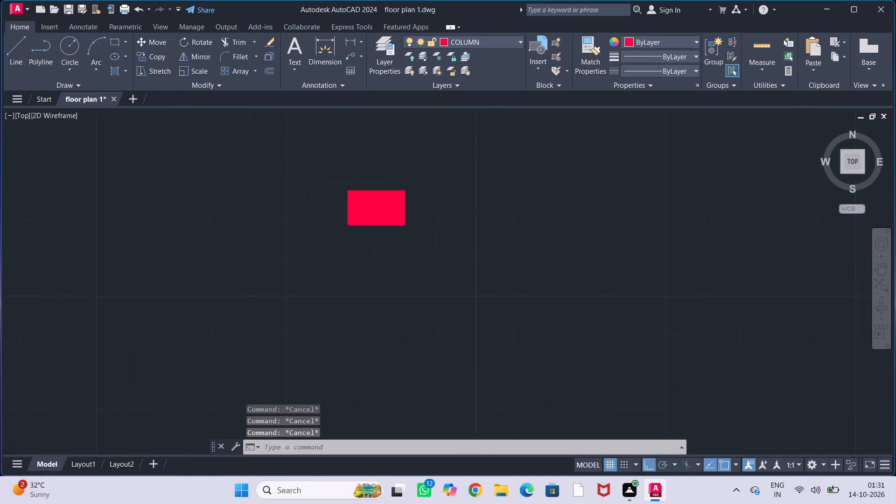
# Convert the column rectangle and its hatch into a block named C.
pyautogui.moveTo(337, 173); pyautogui.dragTo(350, 170)
pyautogui.click(495, 273)
pyautogui.press('b')
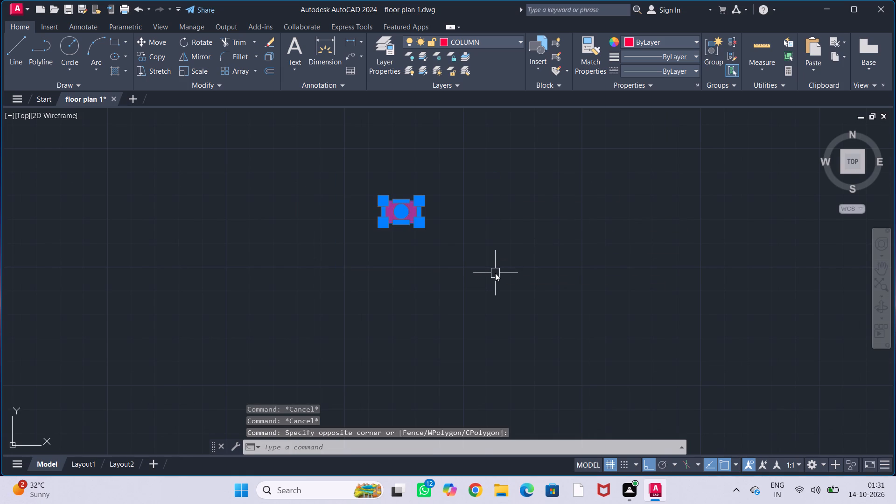
pyautogui.press('Return')
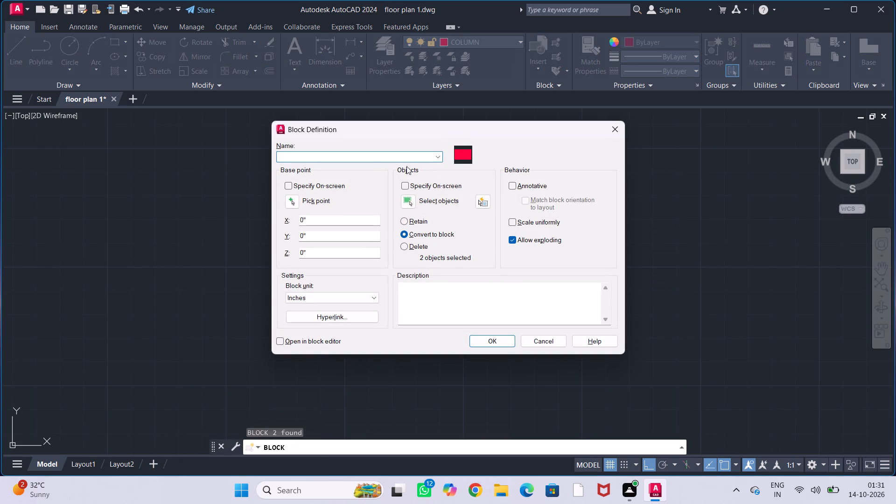
pyautogui.click(406, 157)
pyautogui.press('c')
pyautogui.click(501, 338)
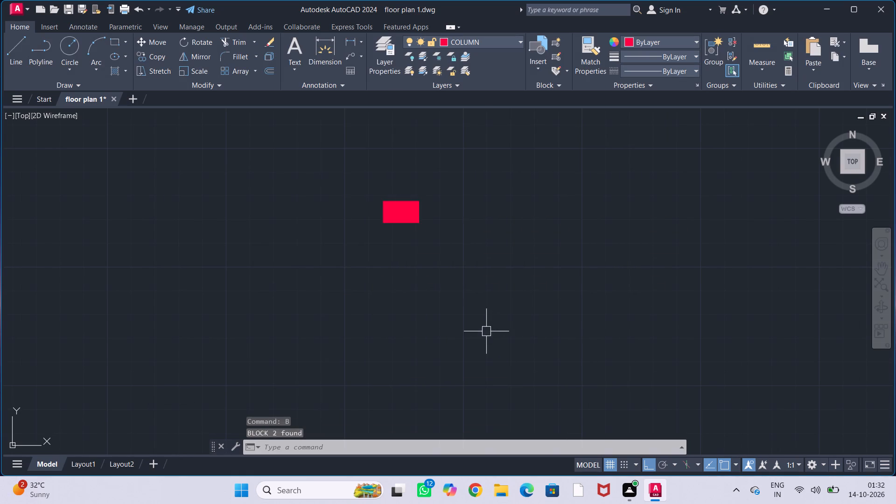
# Move the column block by its upper-left corner onto the plan's outer northwest wall corner, above Bedroom-1.
pyautogui.scroll(-2, 447, 292)
pyautogui.moveTo(463, 279); pyautogui.dragTo(529, 268, button='middle')
pyautogui.click(504, 246)
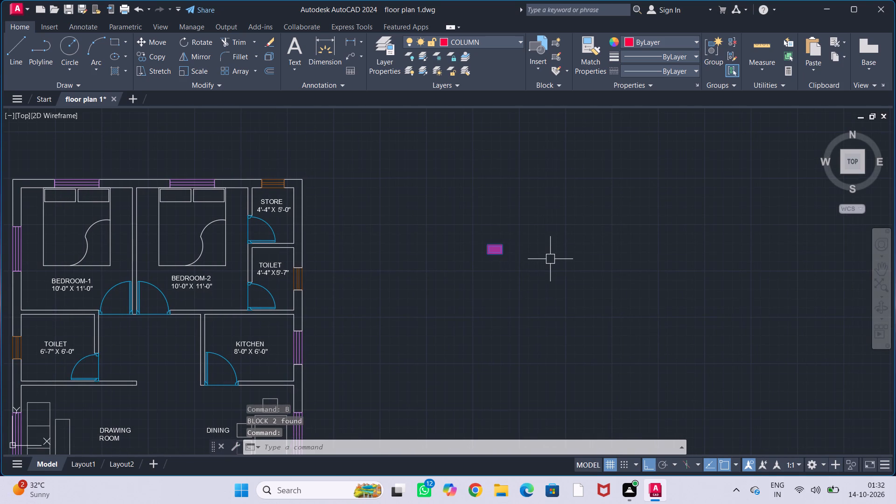
pyautogui.press('m')
pyautogui.press('Return')
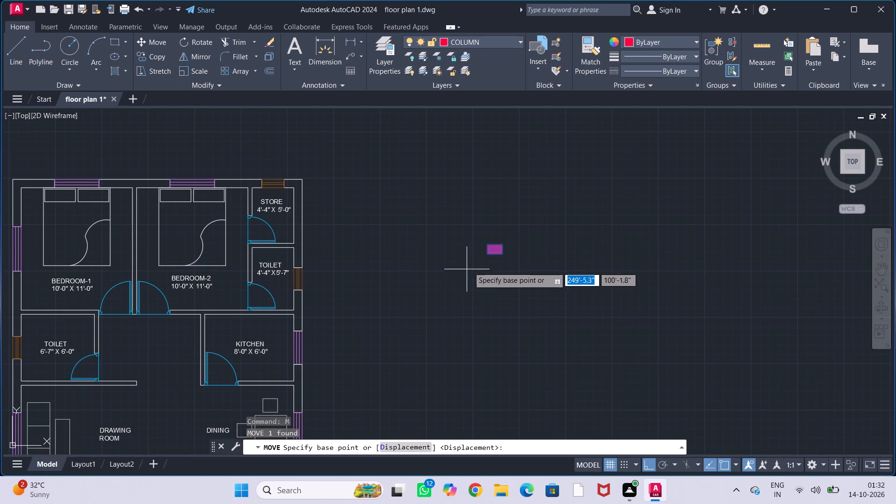
pyautogui.click(483, 244)
pyautogui.scroll(-2, 406, 249)
pyautogui.moveTo(404, 246); pyautogui.dragTo(473, 258, button='middle')
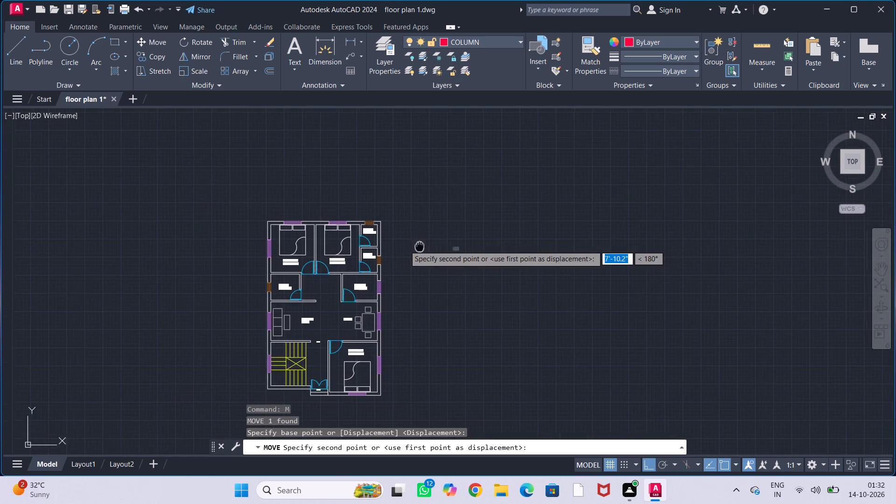
pyautogui.moveTo(473, 258); pyautogui.dragTo(532, 272, button='middle')
pyautogui.scroll(2, 356, 249)
pyautogui.scroll(4, 422, 244)
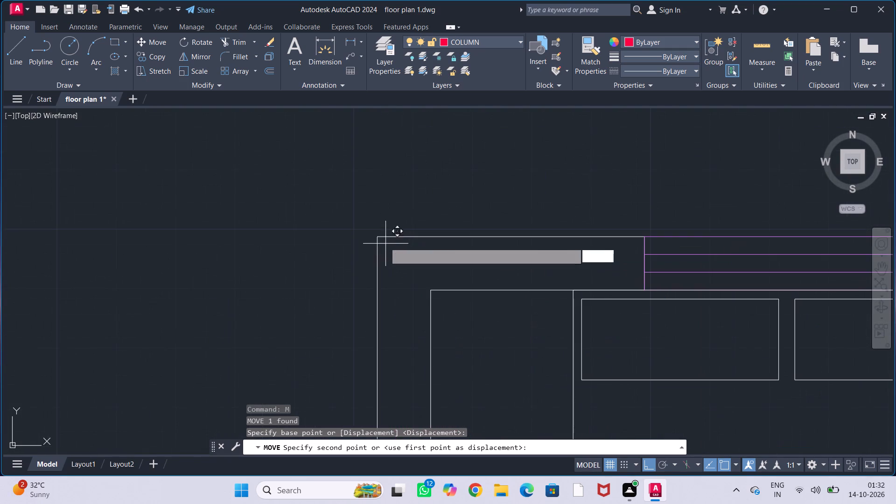
pyautogui.click(381, 240)
# Copy the northwest corner column block along the north wall to the partition between Bedroom-1 and Bedroom-2.
pyautogui.scroll(-2, 434, 231)
pyautogui.moveTo(468, 212); pyautogui.dragTo(379, 217, button='middle')
pyautogui.scroll(-1, 389, 203)
pyautogui.moveTo(397, 203); pyautogui.dragTo(348, 214, button='middle')
pyautogui.click(312, 244)
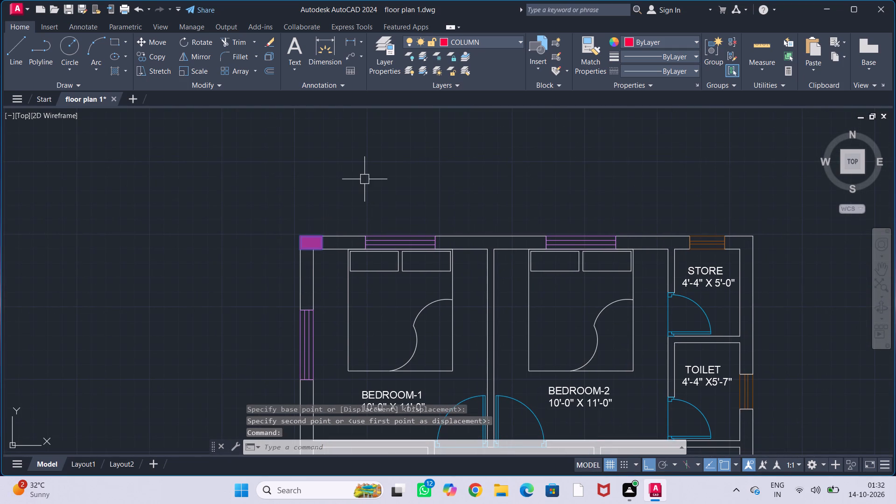
pyautogui.write('CO')
pyautogui.press('Return')
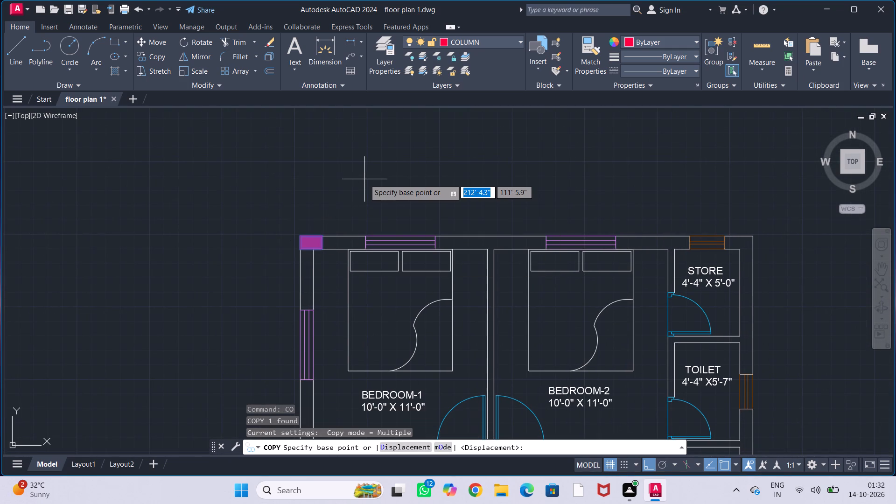
pyautogui.scroll(1, 328, 223)
pyautogui.click(284, 244)
pyautogui.moveTo(584, 248); pyautogui.dragTo(419, 232, button='middle')
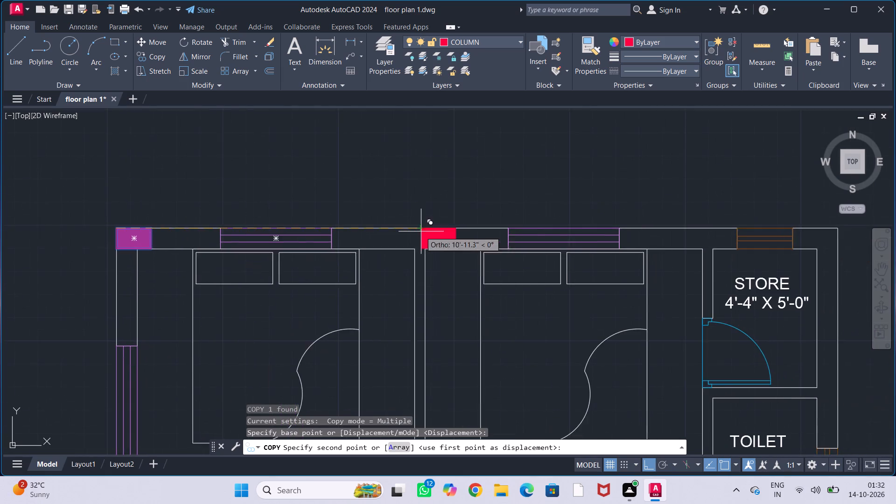
pyautogui.scroll(2, 422, 232)
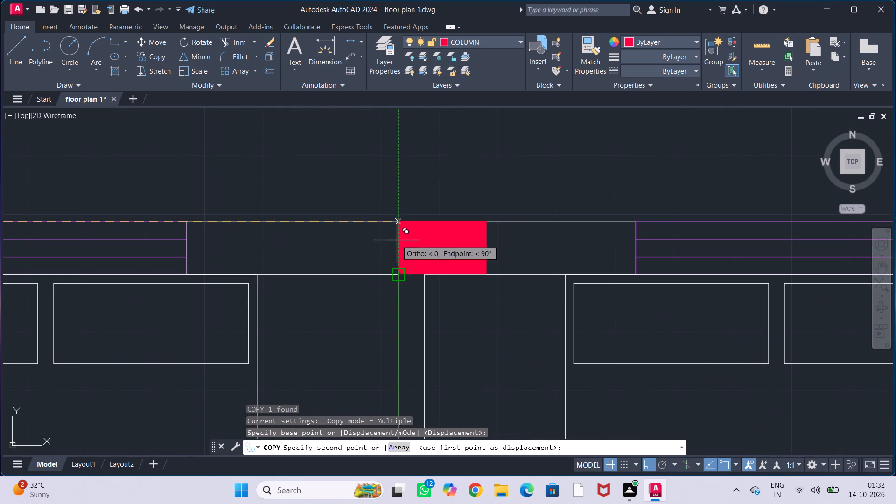
pyautogui.click(397, 222)
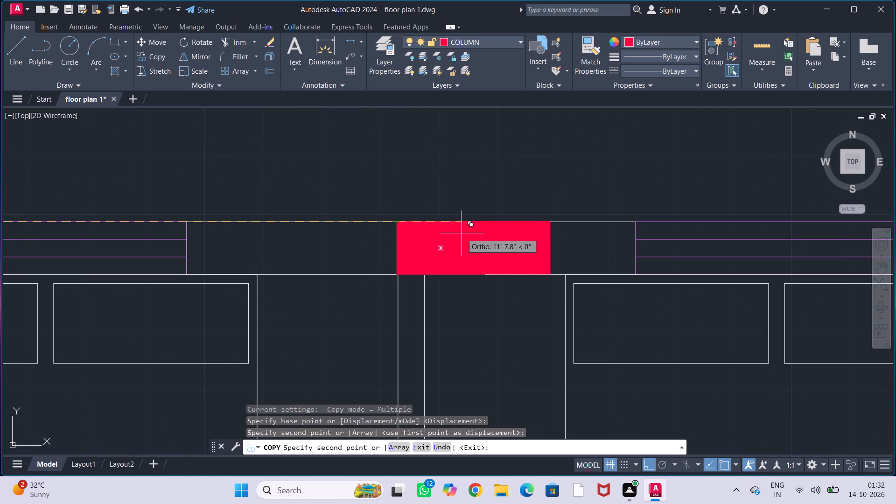
pyautogui.press('Escape')
pyautogui.press('Escape')
pyautogui.press('Escape')
pyautogui.press('Escape')
# Move the copied column by its lower-left corner so it sits flush with the west face of the Bedroom-1/Bedroom-2 partition.
pyautogui.moveTo(498, 246); pyautogui.dragTo(469, 228, button='middle')
pyautogui.scroll(2, 432, 239)
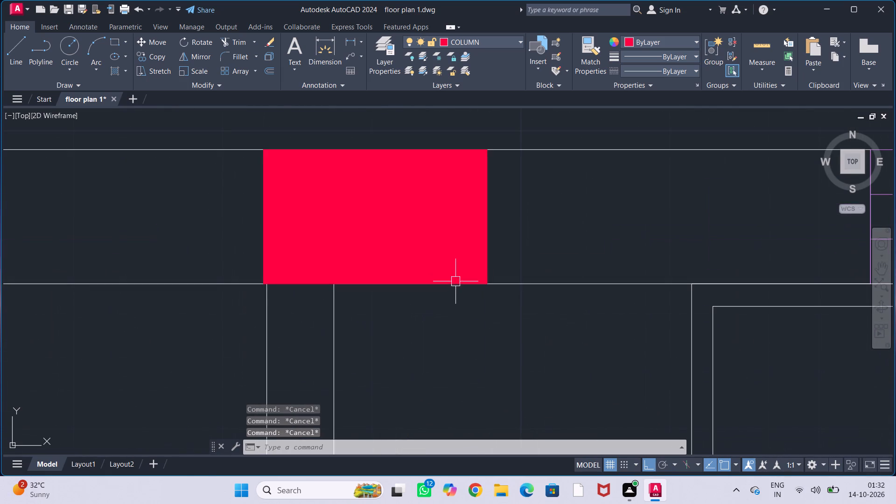
pyautogui.click(456, 283)
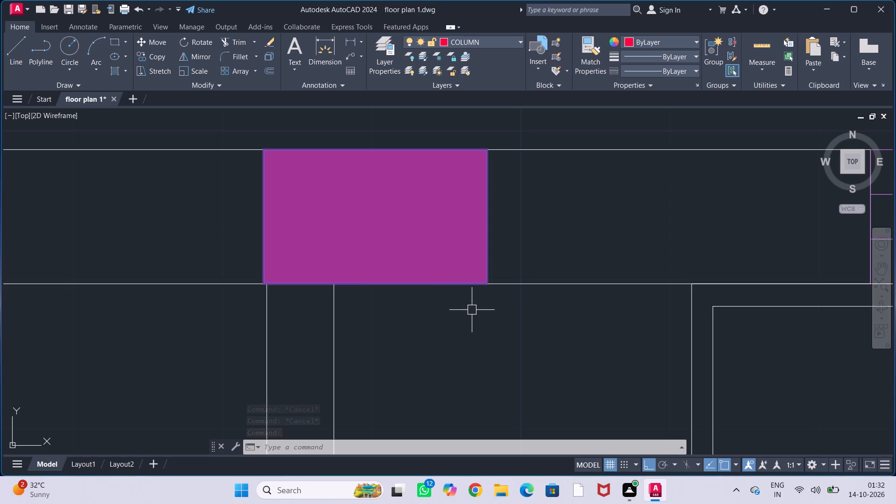
pyautogui.moveTo(472, 310); pyautogui.dragTo(486, 308, button='middle')
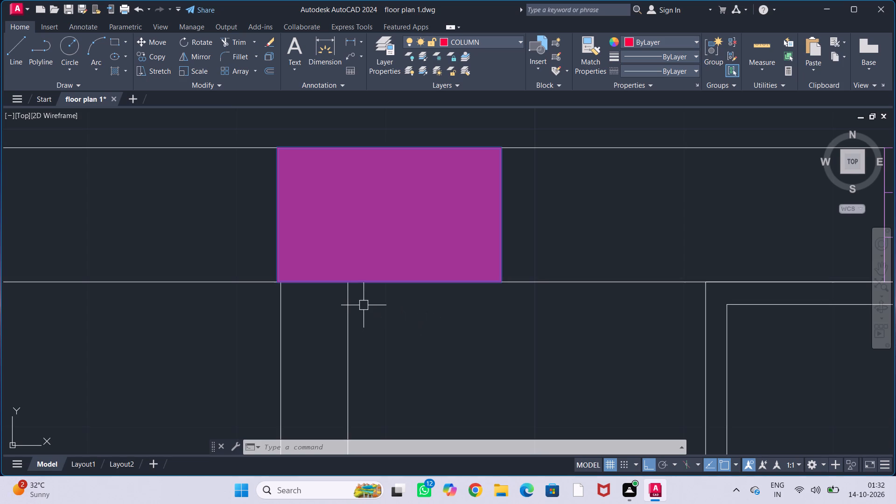
pyautogui.scroll(1, 368, 296)
pyautogui.moveTo(376, 300); pyautogui.dragTo(438, 302, button='middle')
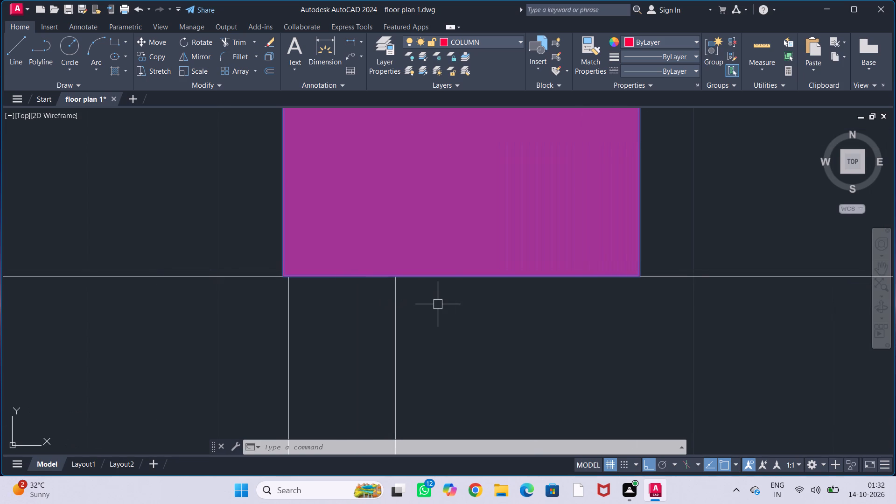
pyautogui.press('m')
pyautogui.press('Return')
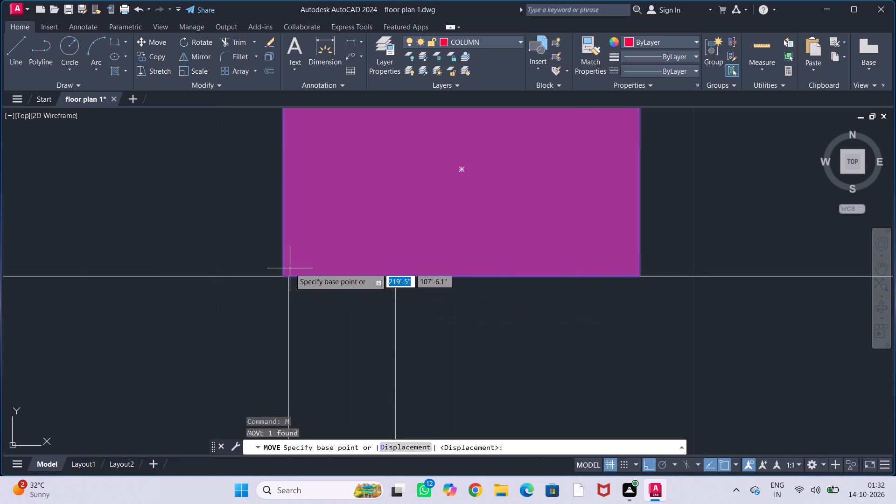
pyautogui.scroll(2, 276, 273)
pyautogui.click(289, 279)
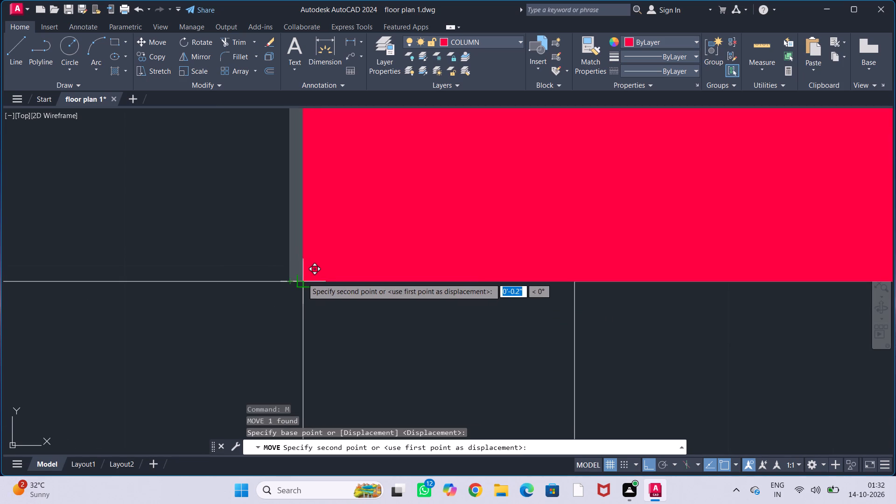
pyautogui.click(302, 278)
pyautogui.press('Escape')
pyautogui.press('Escape')
pyautogui.press('Escape')
pyautogui.press('Escape')
# Copy the column above the bedroom partition about 16'-5" east, into the empty space beyond the Store.
pyautogui.scroll(-5, 363, 302)
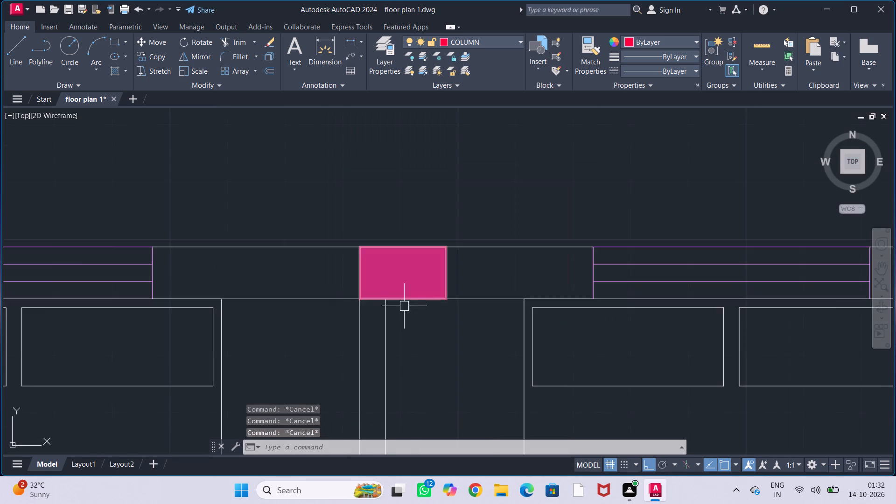
pyautogui.scroll(-1, 432, 307)
pyautogui.moveTo(445, 316); pyautogui.dragTo(401, 281, button='middle')
pyautogui.scroll(-1, 403, 287)
pyautogui.moveTo(406, 294); pyautogui.dragTo(340, 285, button='middle')
pyautogui.moveTo(346, 289); pyautogui.dragTo(308, 285, button='middle')
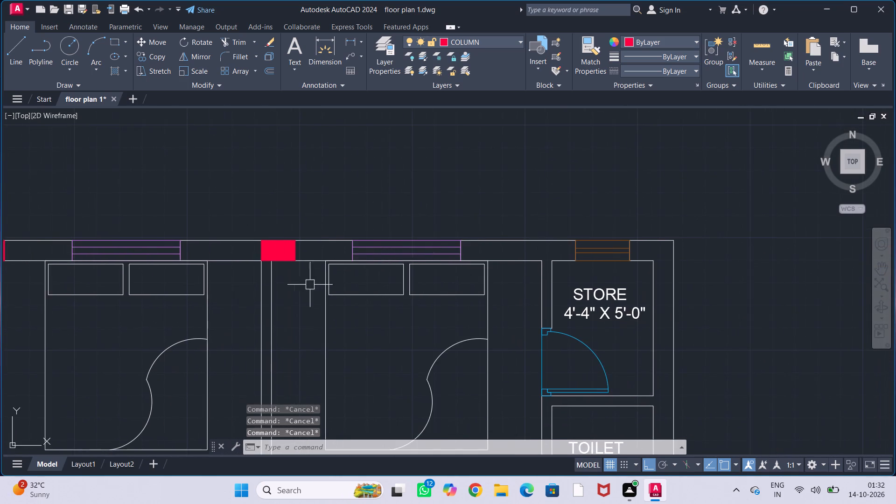
pyautogui.scroll(1, 319, 282)
pyautogui.click(268, 238)
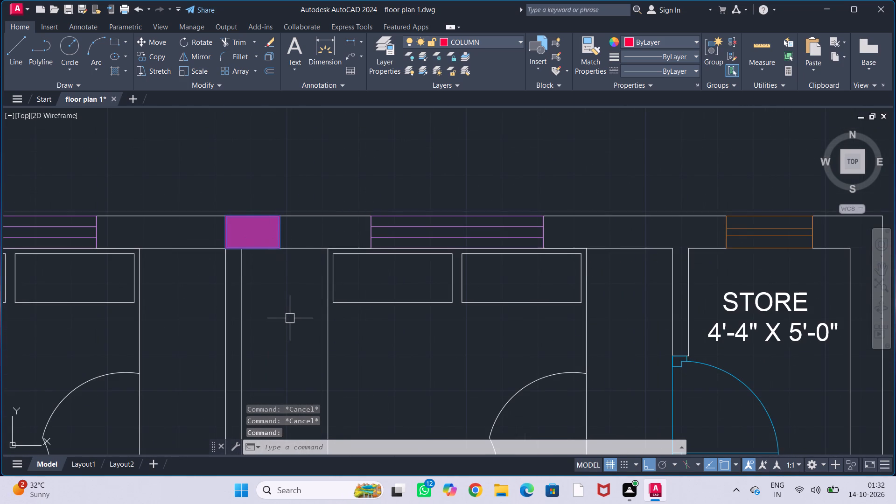
pyautogui.write('CO')
pyautogui.press('Return')
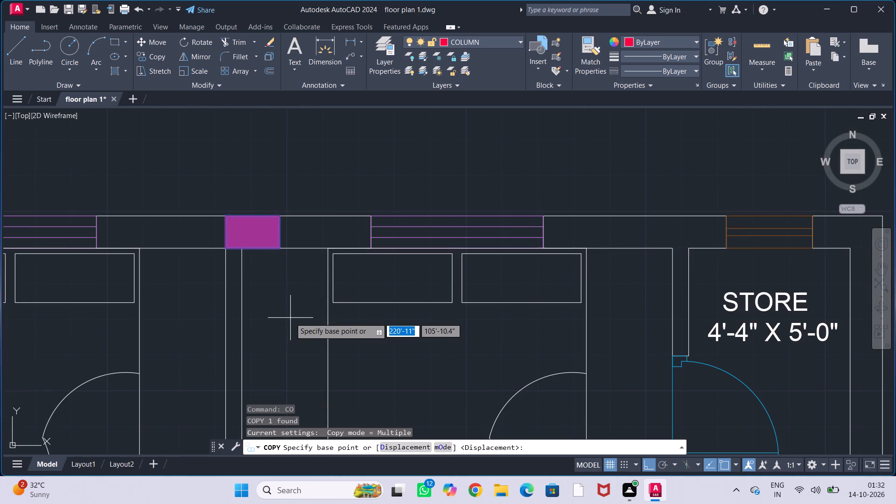
pyautogui.scroll(1, 292, 225)
pyautogui.click(269, 210)
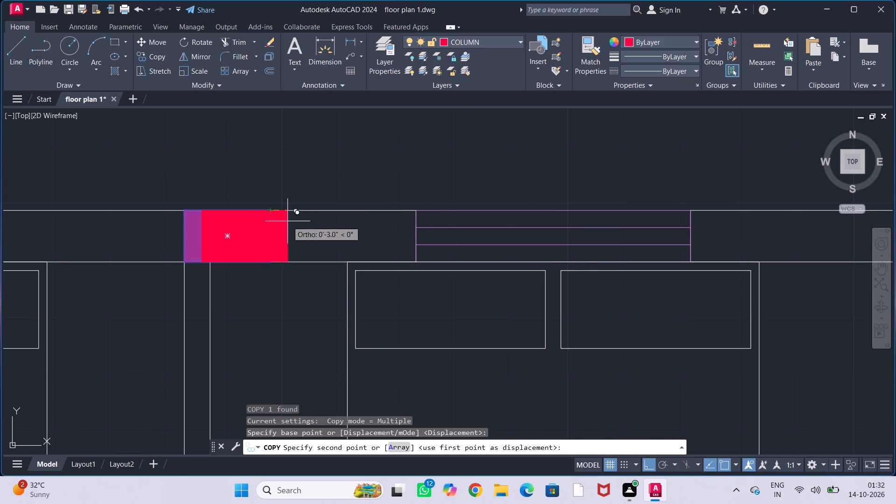
pyautogui.scroll(-2, 288, 221)
pyautogui.moveTo(375, 218); pyautogui.dragTo(220, 230, button='middle')
pyautogui.scroll(2, 504, 231)
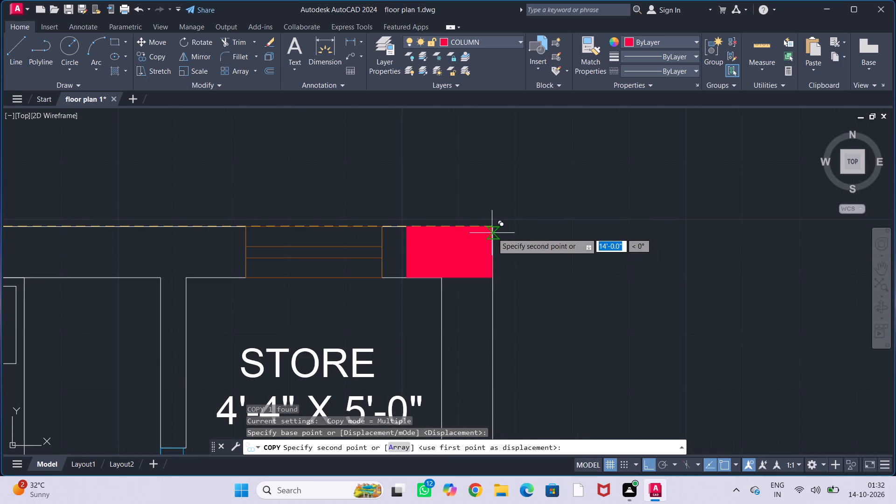
pyautogui.moveTo(671, 229); pyautogui.dragTo(598, 214, button='middle')
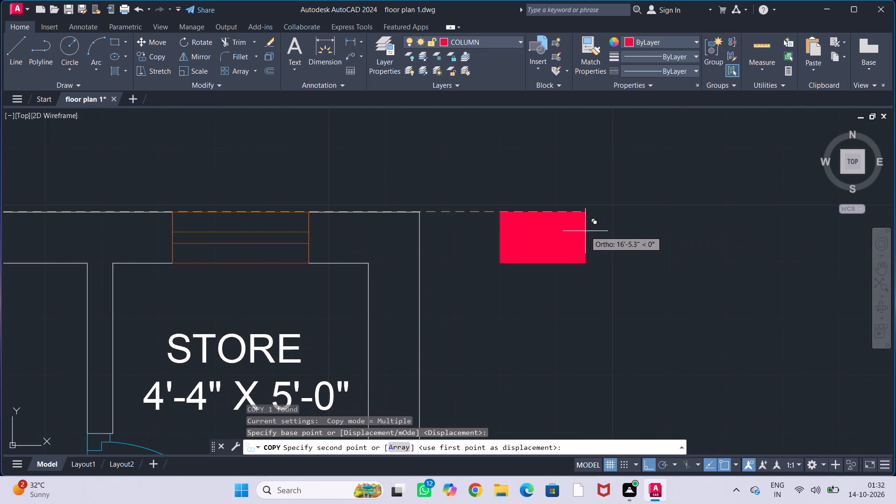
pyautogui.click(585, 231)
pyautogui.press('Escape')
pyautogui.press('Escape')
pyautogui.press('Escape')
# Rotate the column copy outside the plan a quarter turn clockwise about its upper-right corner, so its long side runs north-south.
pyautogui.click(590, 242)
pyautogui.click(565, 254)
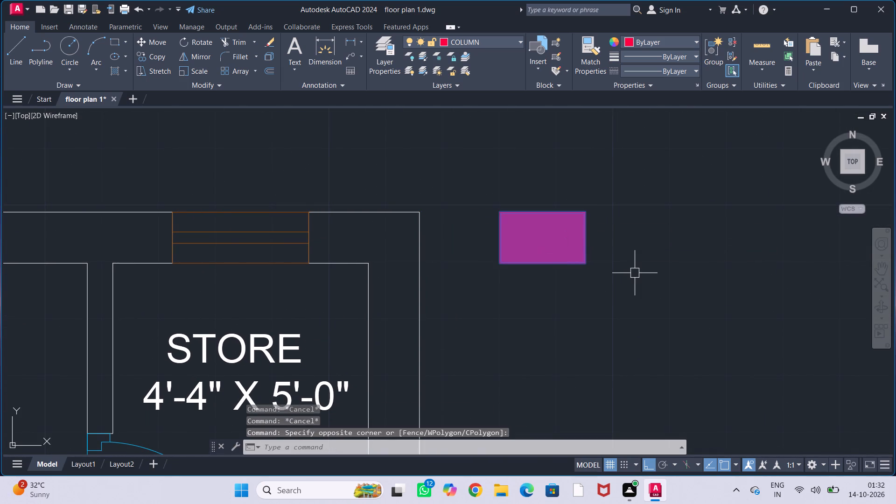
pyautogui.write('RO')
pyautogui.press('Return')
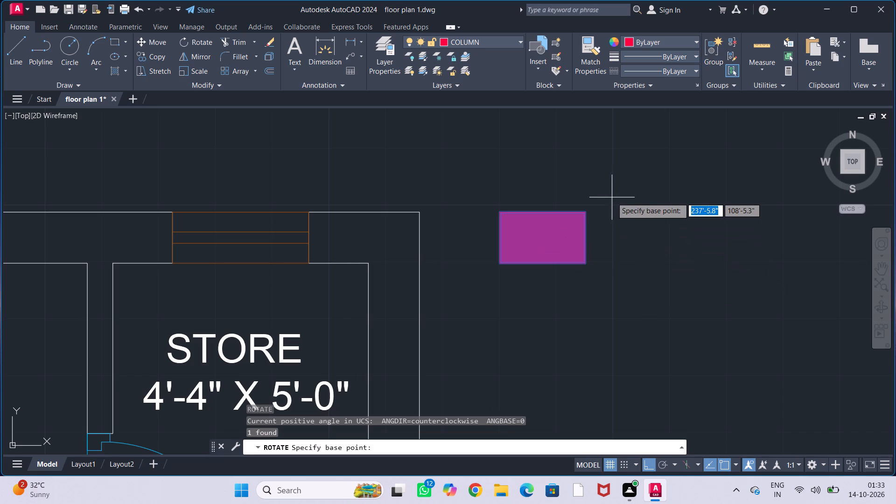
pyautogui.click(587, 215)
pyautogui.click(570, 299)
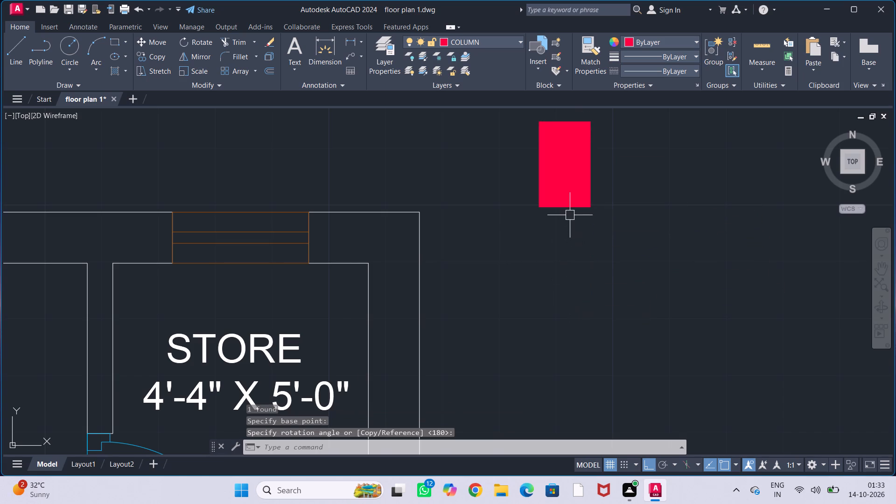
# Move the rotated column by its upper-right corner onto the plan's outer northeast wall corner beside the Store.
pyautogui.click(573, 203)
pyautogui.press('m')
pyautogui.press('Return')
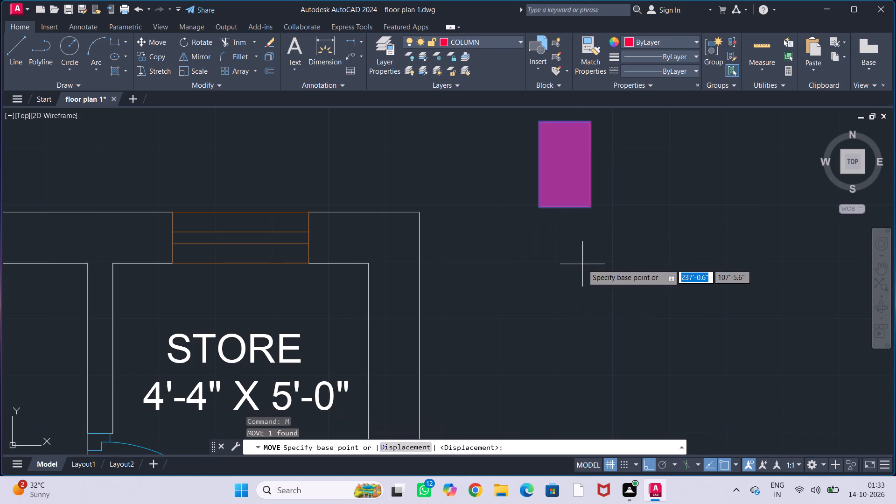
pyautogui.moveTo(582, 264); pyautogui.dragTo(559, 316, button='middle')
pyautogui.click(567, 177)
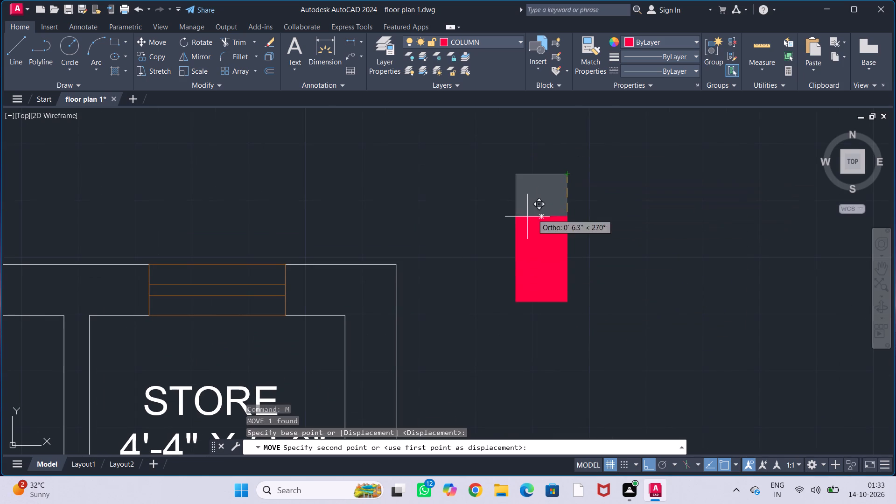
pyautogui.click(392, 265)
# Copy the three north-wall columns straight down, with the west one's lower-left corner on the outer wall level with the Bedroom-1/Toilet wall's lower face.
pyautogui.scroll(-4, 434, 276)
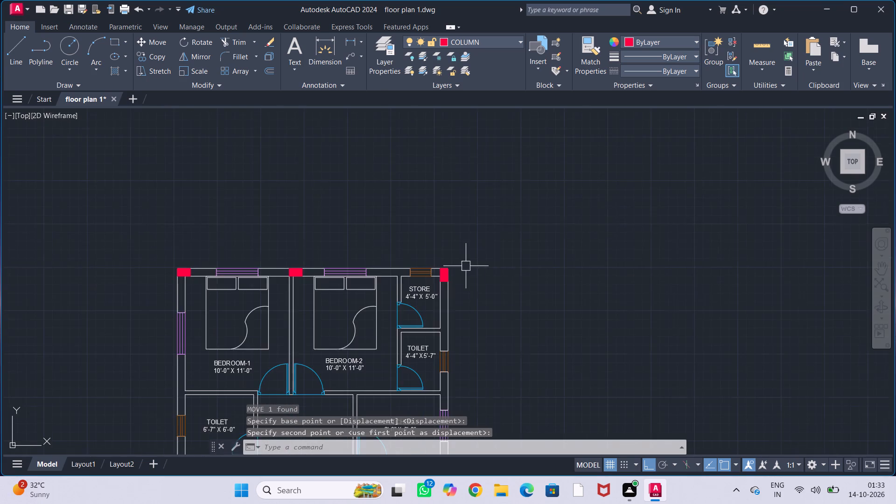
pyautogui.moveTo(492, 267); pyautogui.dragTo(575, 233, button='middle')
pyautogui.scroll(2, 267, 242)
pyautogui.click(263, 238)
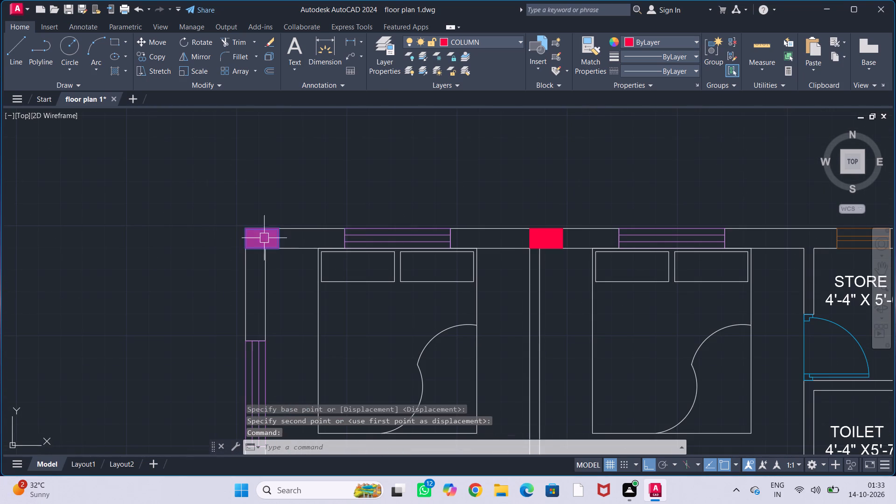
pyautogui.click(552, 243)
pyautogui.scroll(-2, 557, 234)
pyautogui.moveTo(558, 233); pyautogui.dragTo(393, 239, button='middle')
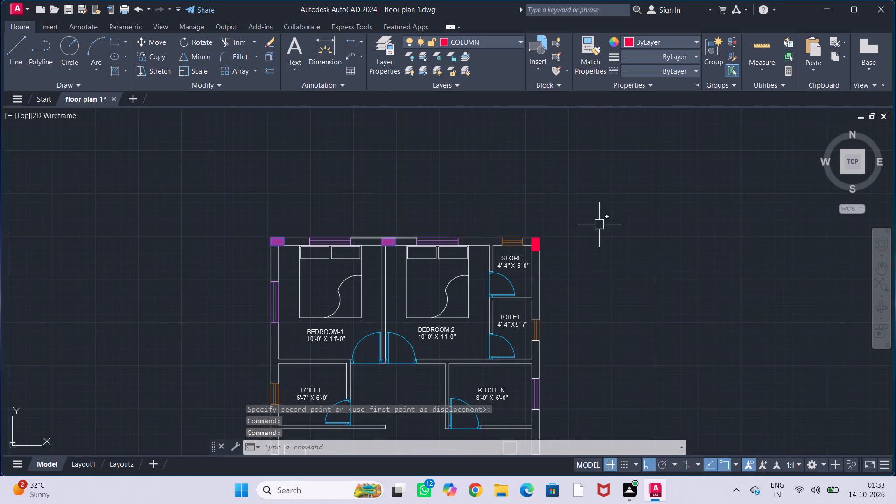
pyautogui.click(538, 243)
pyautogui.write('CO')
pyautogui.press('Return')
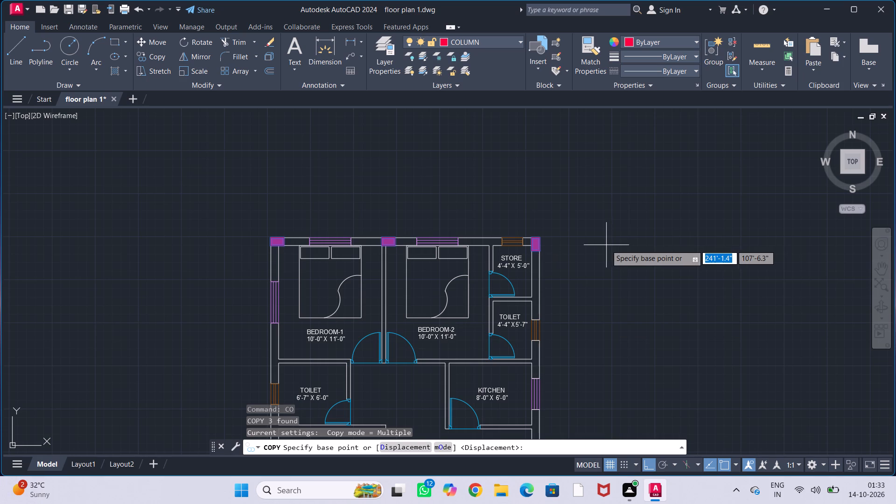
pyautogui.moveTo(297, 340); pyautogui.dragTo(311, 314, button='middle')
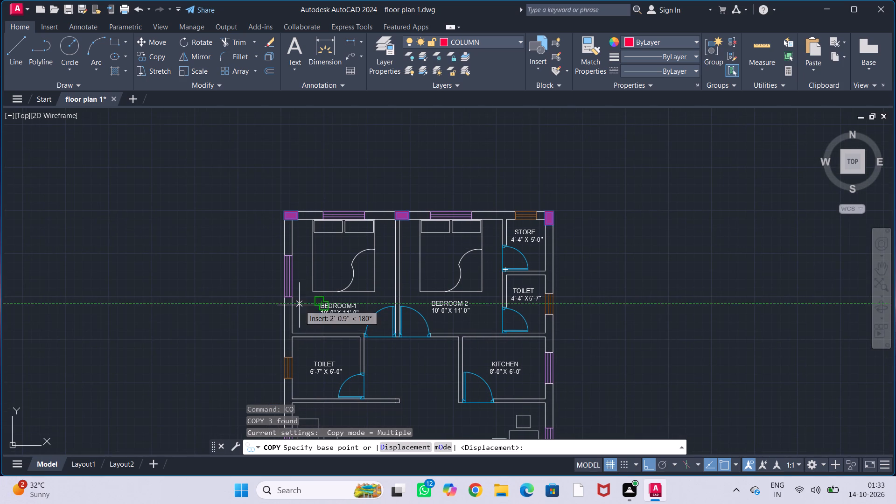
pyautogui.moveTo(305, 329); pyautogui.dragTo(321, 246, button='middle')
pyautogui.scroll(-1, 329, 240)
pyautogui.moveTo(361, 299); pyautogui.dragTo(366, 277, button='middle')
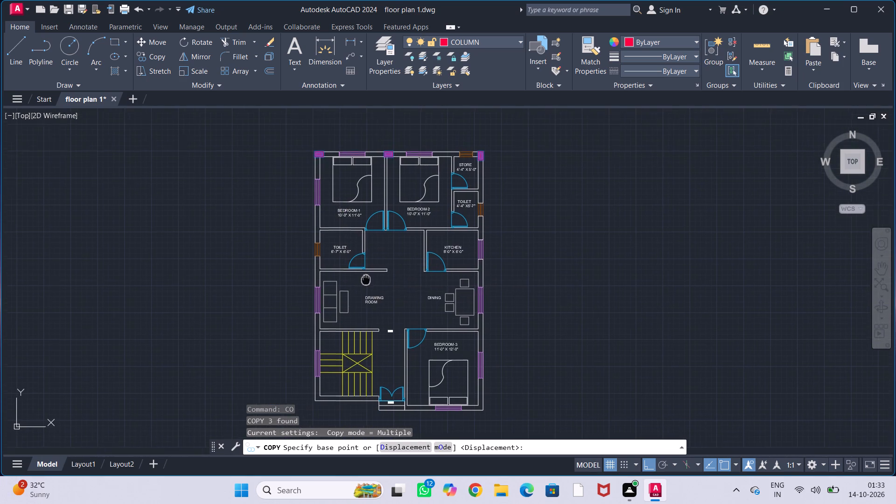
pyautogui.moveTo(366, 277); pyautogui.dragTo(366, 277, button='middle')
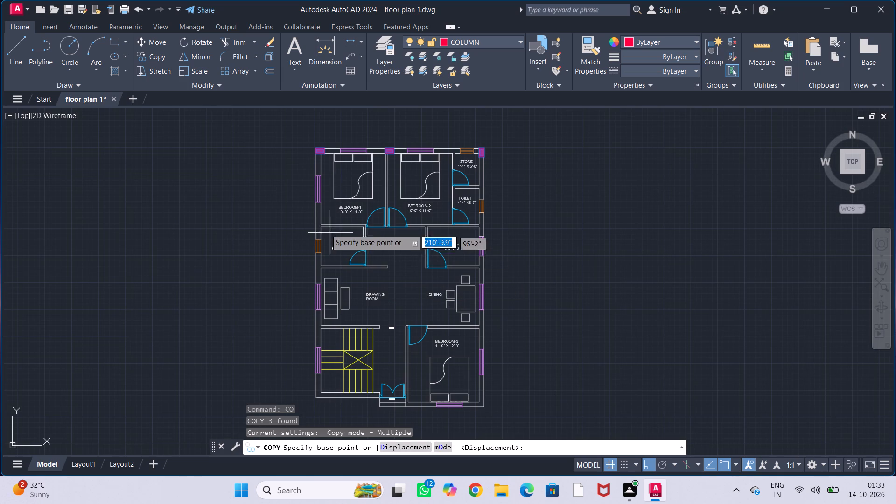
pyautogui.moveTo(329, 209); pyautogui.dragTo(311, 267, button='middle')
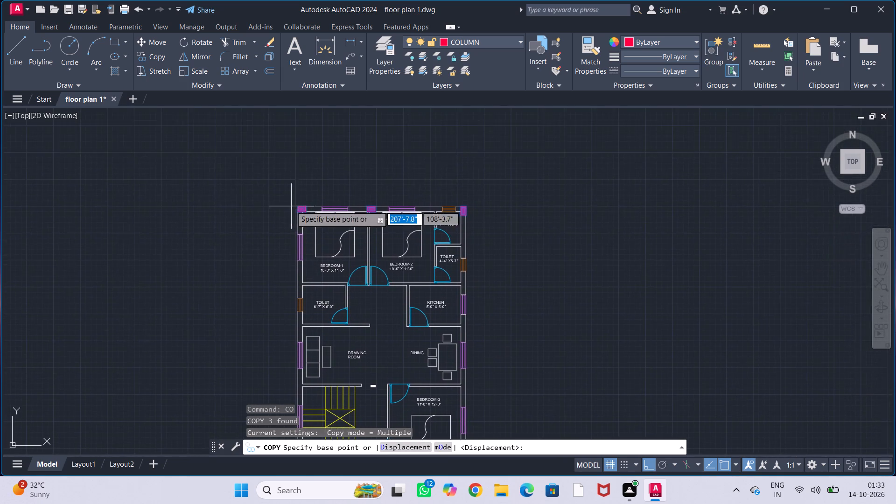
pyautogui.scroll(2, 291, 200)
pyautogui.scroll(1, 319, 240)
pyautogui.click(292, 227)
pyautogui.scroll(-2, 295, 245)
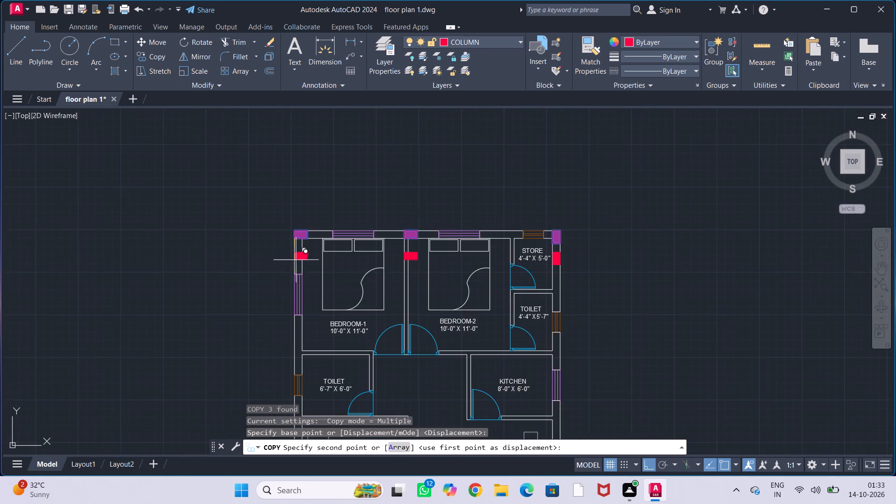
pyautogui.moveTo(296, 283); pyautogui.dragTo(294, 240, button='middle')
pyautogui.scroll(2, 301, 287)
pyautogui.moveTo(297, 313); pyautogui.dragTo(319, 235, button='middle')
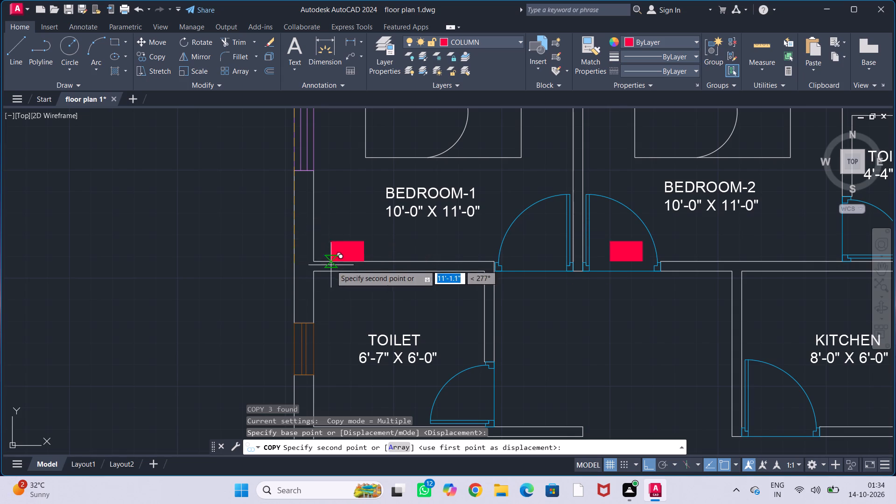
pyautogui.moveTo(325, 266); pyautogui.dragTo(307, 226, button='middle')
pyautogui.scroll(2, 289, 247)
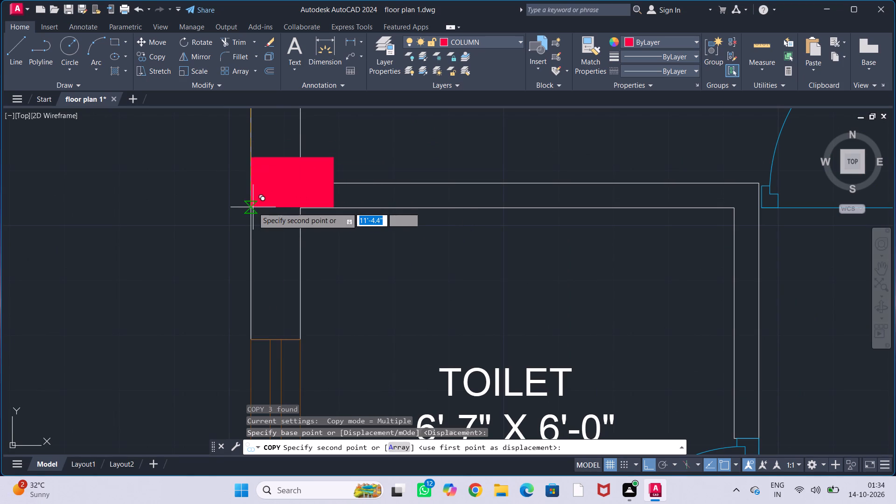
pyautogui.click(251, 207)
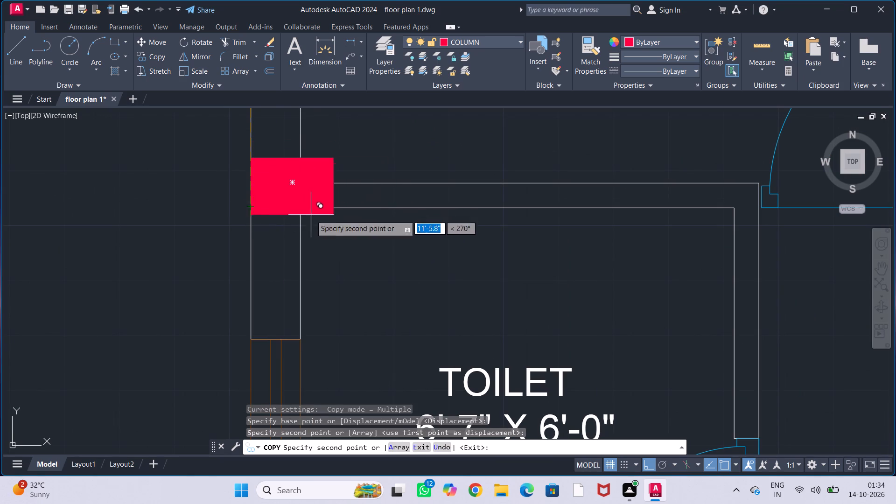
# Copy the three columns straight down, with the west one's lower-left corner on the outer wall level with the Drawing Room/staircase wall's lower face.
pyautogui.scroll(-2, 322, 208)
pyautogui.moveTo(358, 238); pyautogui.dragTo(336, 193, button='middle')
pyautogui.moveTo(328, 269); pyautogui.dragTo(322, 200, button='middle')
pyautogui.scroll(-3, 346, 159)
pyautogui.moveTo(363, 225); pyautogui.dragTo(362, 223, button='middle')
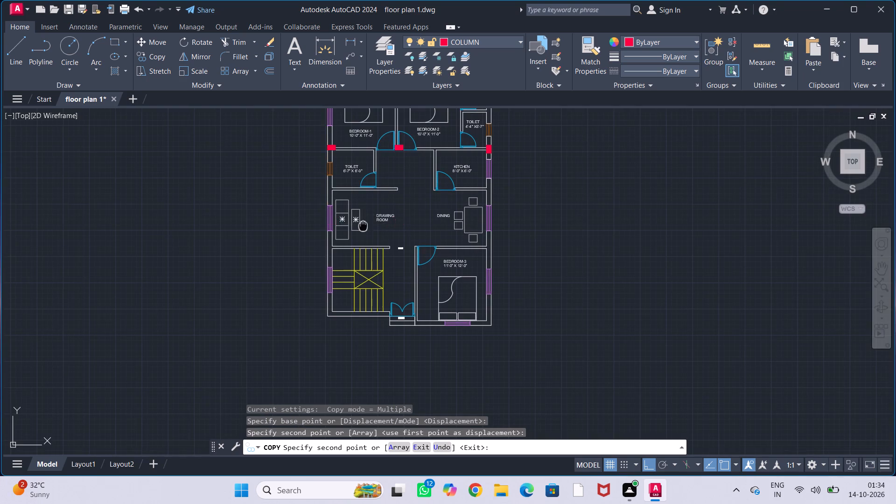
pyautogui.moveTo(362, 223); pyautogui.dragTo(336, 198, button='middle')
pyautogui.scroll(4, 322, 220)
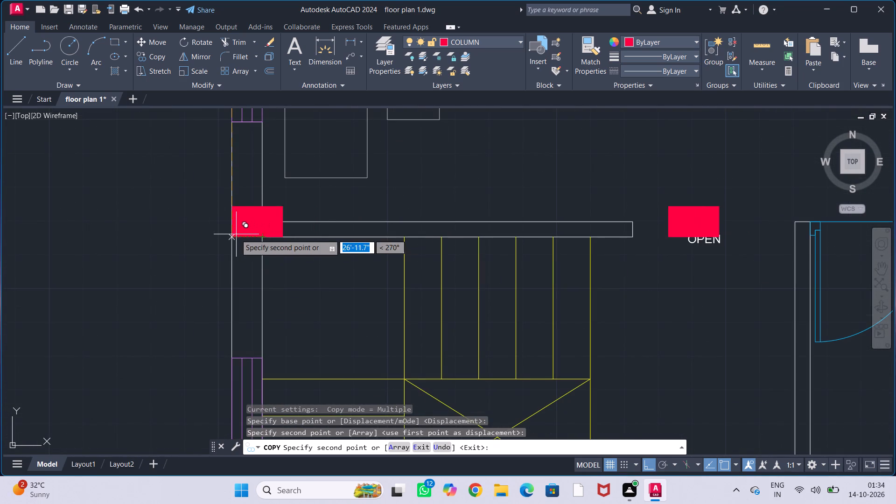
pyautogui.click(231, 237)
# Copy the same three columns further down, with the west one's lower-left corner on the staircase's outer southwest wall corner.
pyautogui.scroll(-2, 261, 219)
pyautogui.moveTo(285, 260); pyautogui.dragTo(282, 212, button='middle')
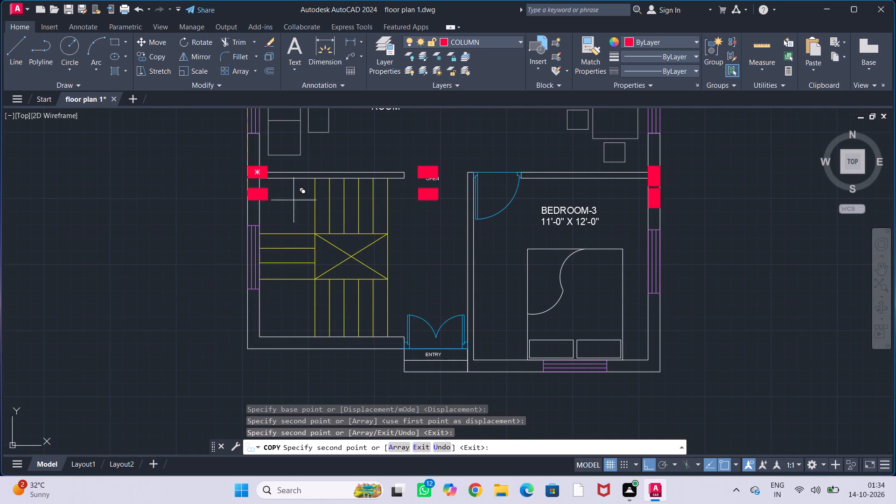
pyautogui.scroll(2, 247, 343)
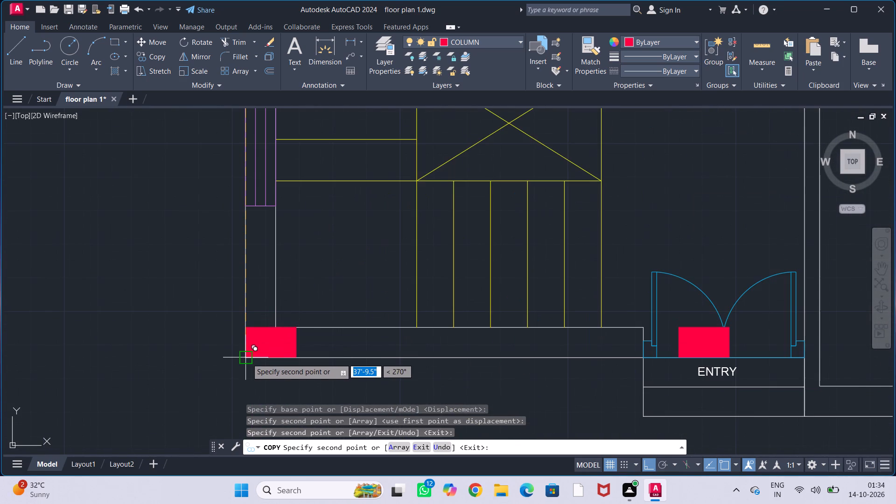
pyautogui.click(247, 358)
pyautogui.press('Escape')
pyautogui.press('Escape')
pyautogui.press('Escape')
pyautogui.press('Escape')
pyautogui.press('Escape')
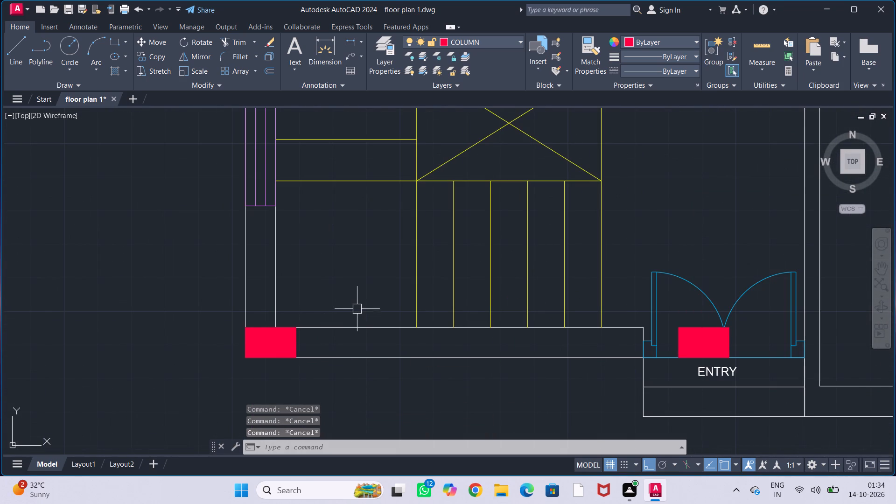
# Examine how the copied columns line up with the walls around the staircase, the OPEN passage and the rest of the plan.
pyautogui.scroll(-2, 358, 301)
pyautogui.moveTo(369, 283); pyautogui.dragTo(354, 362, button='middle')
pyautogui.moveTo(343, 252); pyautogui.dragTo(351, 280, button='middle')
pyautogui.scroll(2, 325, 260)
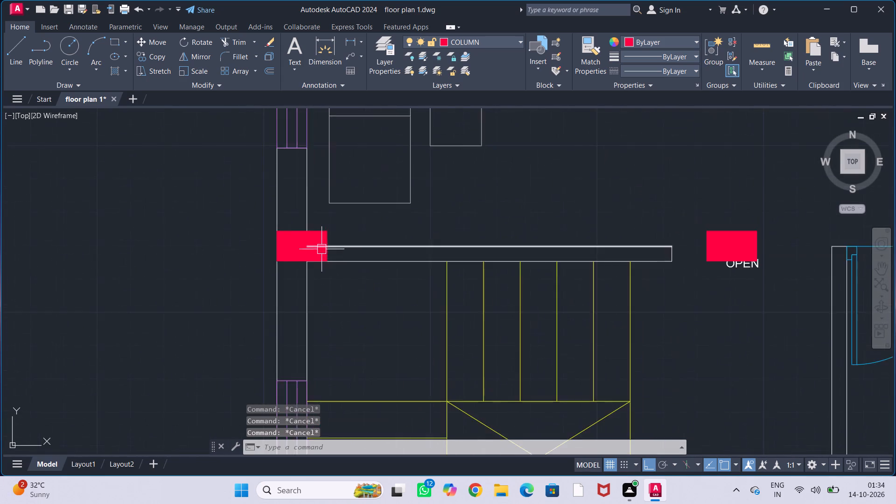
pyautogui.scroll(2, 322, 249)
pyautogui.scroll(3, 260, 270)
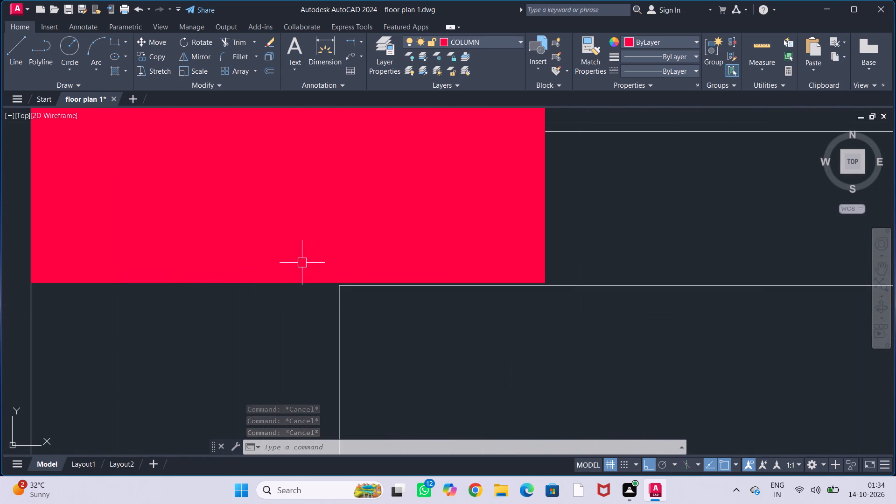
pyautogui.moveTo(347, 267); pyautogui.dragTo(341, 263, button='middle')
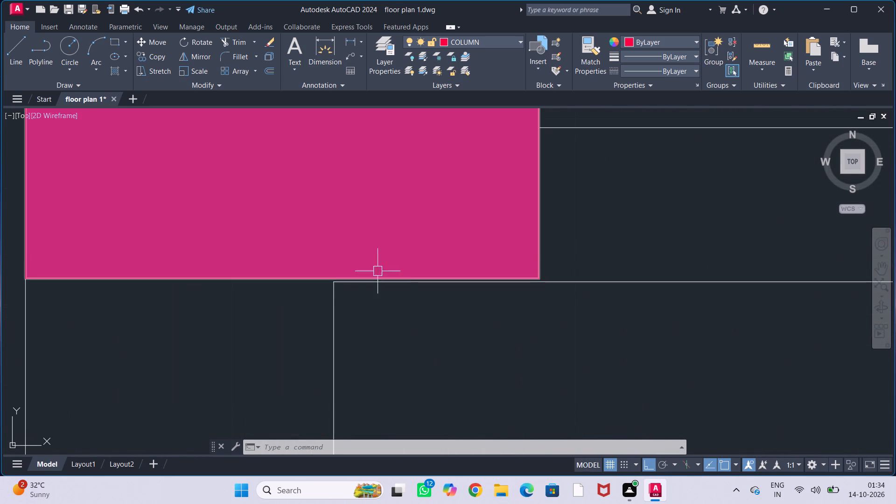
pyautogui.scroll(-5, 631, 260)
pyautogui.moveTo(698, 239); pyautogui.dragTo(477, 282, button='middle')
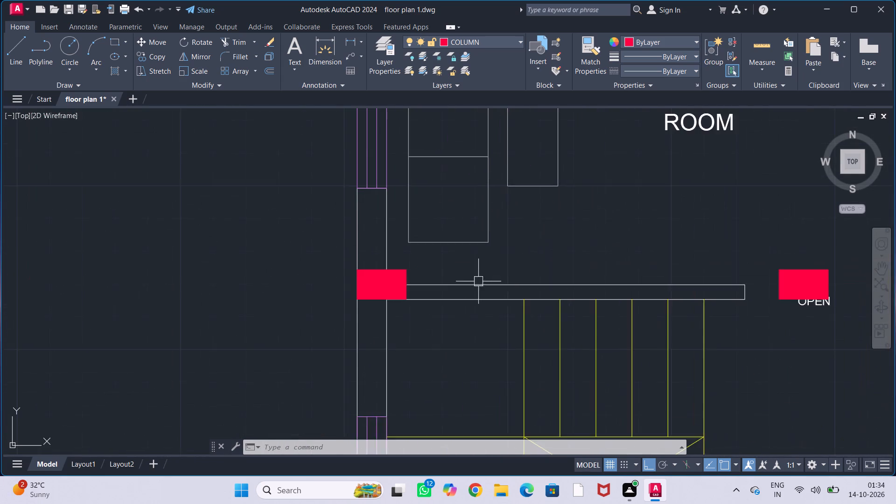
pyautogui.scroll(-2, 489, 272)
pyautogui.moveTo(553, 260); pyautogui.dragTo(359, 303, button='middle')
pyautogui.moveTo(405, 302); pyautogui.dragTo(357, 268, button='middle')
pyautogui.scroll(-2, 390, 251)
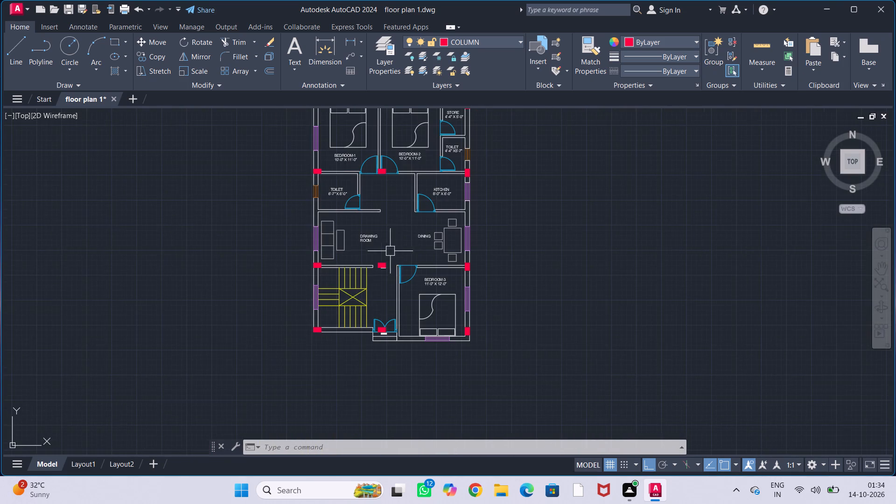
pyautogui.moveTo(397, 245); pyautogui.dragTo(389, 258, button='middle')
pyautogui.scroll(4, 377, 270)
pyautogui.moveTo(372, 270); pyautogui.dragTo(386, 235, button='middle')
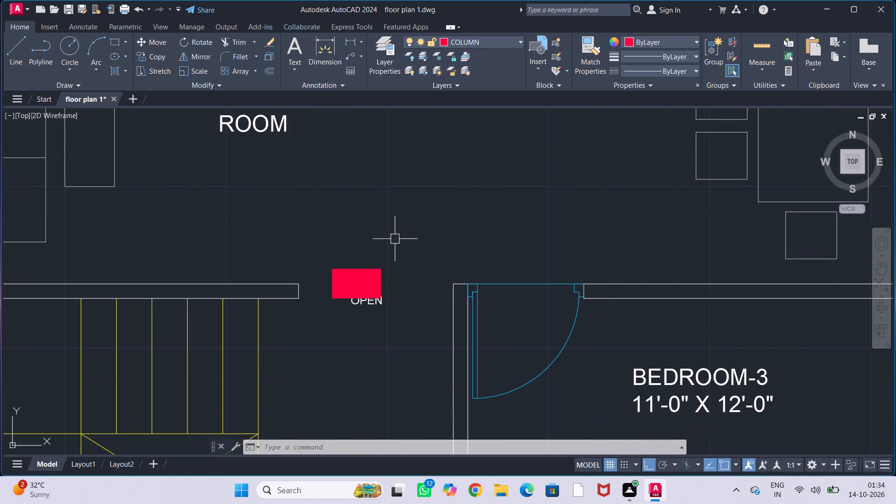
pyautogui.scroll(-3, 393, 259)
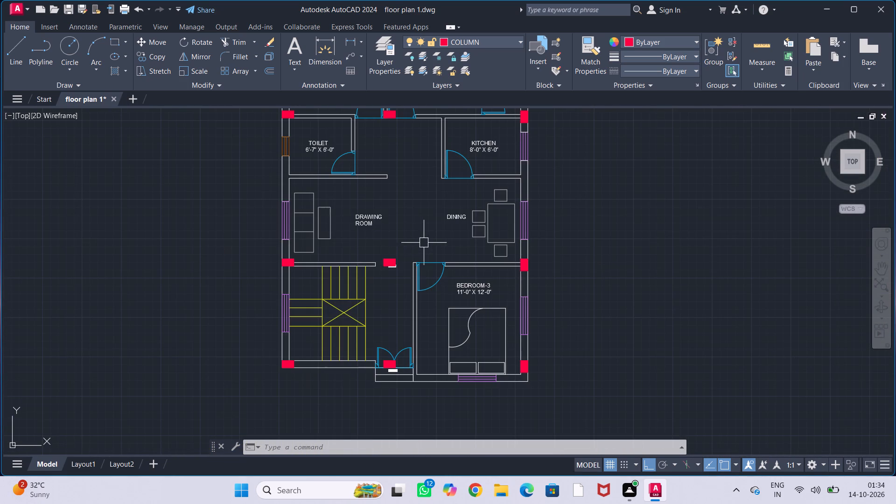
pyautogui.scroll(-1, 424, 243)
pyautogui.moveTo(424, 243); pyautogui.dragTo(419, 270, button='middle')
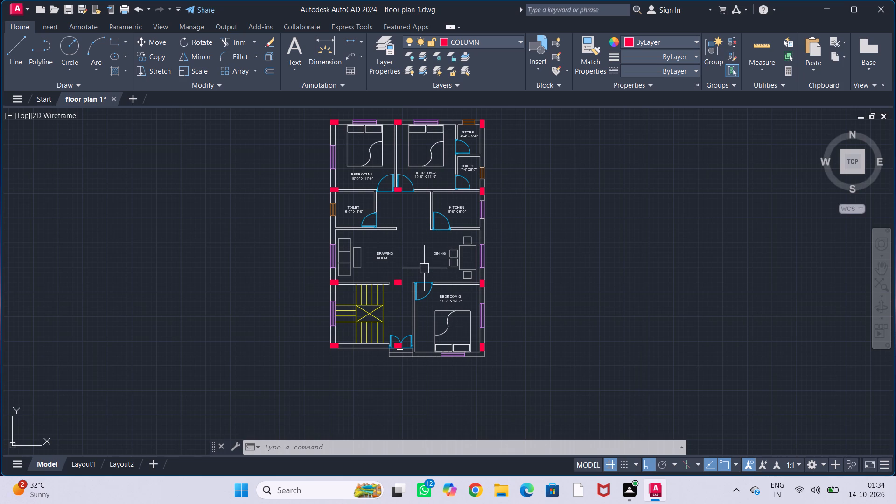
# Delete the freestanding column in the OPEN passage between the staircase wall and Bedroom-3.
pyautogui.scroll(2, 405, 279)
pyautogui.click(389, 284)
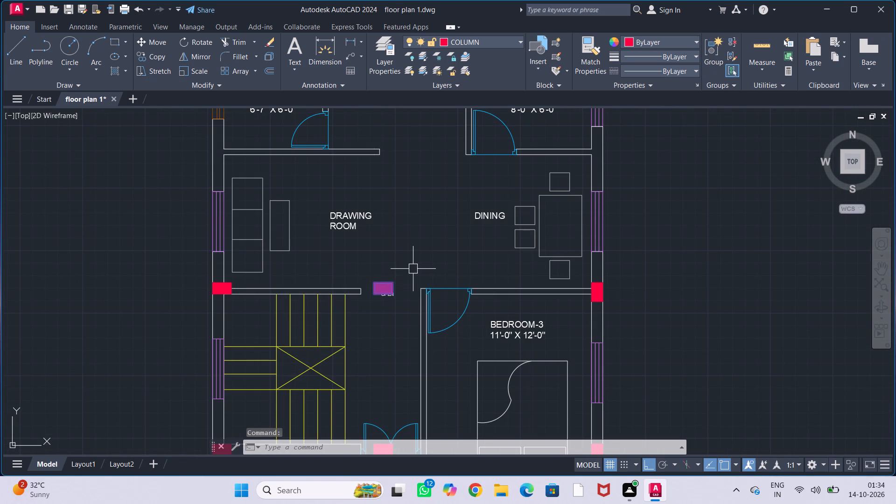
pyautogui.press('Delete')
# Move the west column at the Drawing Room/staircase wall down about 0.1" so its lower edge meets the inner wall corner.
pyautogui.scroll(-2, 413, 272)
pyautogui.moveTo(413, 258); pyautogui.dragTo(418, 272, button='middle')
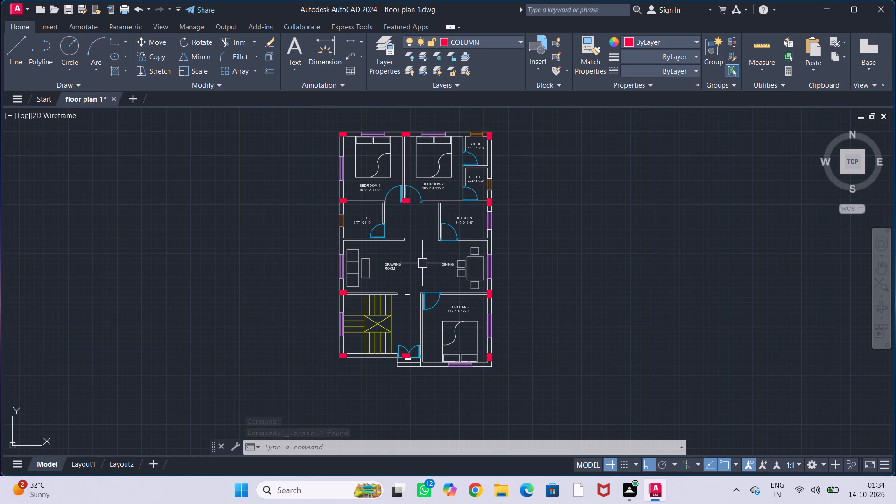
pyautogui.moveTo(421, 264); pyautogui.dragTo(429, 234, button='middle')
pyautogui.scroll(2, 326, 286)
pyautogui.scroll(2, 371, 253)
pyautogui.moveTo(402, 230); pyautogui.dragTo(369, 283, button='middle')
pyautogui.scroll(3, 359, 272)
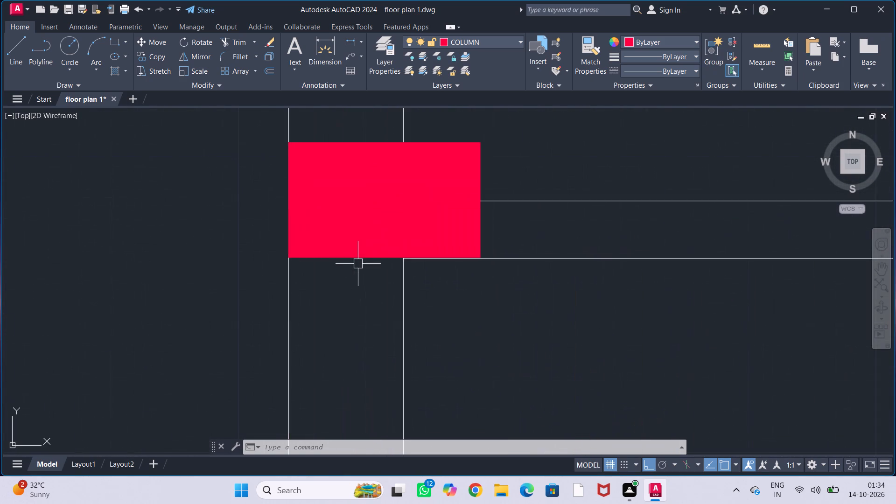
pyautogui.scroll(2, 358, 264)
pyautogui.click(371, 245)
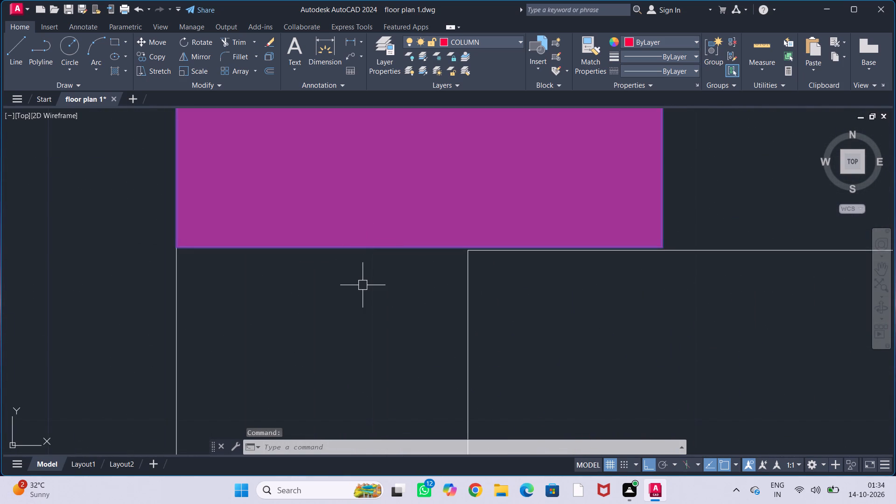
pyautogui.press('m')
pyautogui.press('Return')
pyautogui.scroll(2, 402, 275)
pyautogui.moveTo(482, 235); pyautogui.dragTo(364, 277, button='middle')
pyautogui.scroll(2, 368, 276)
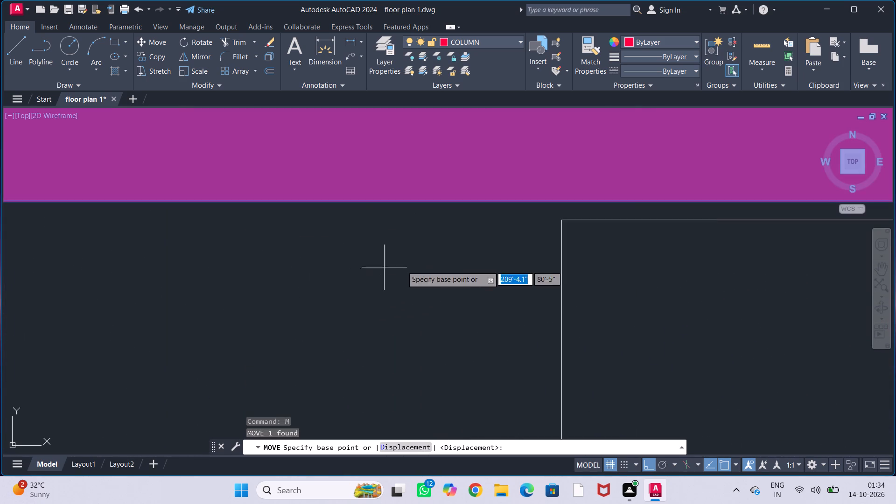
pyautogui.click(560, 203)
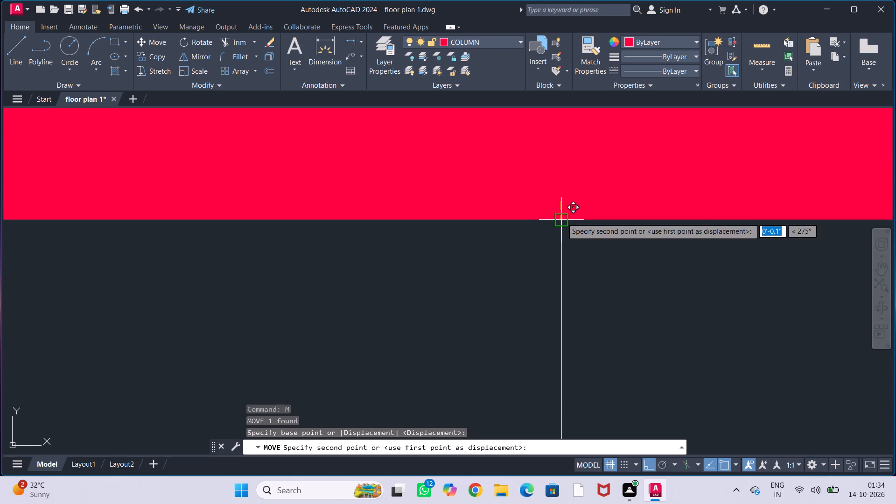
pyautogui.click(562, 218)
# Move the east-wall column beside the Dining/Bedroom-3 wall straight up by its lower-left corner to that wall's lower face.
pyautogui.scroll(-6, 577, 230)
pyautogui.moveTo(621, 252); pyautogui.dragTo(318, 233, button='middle')
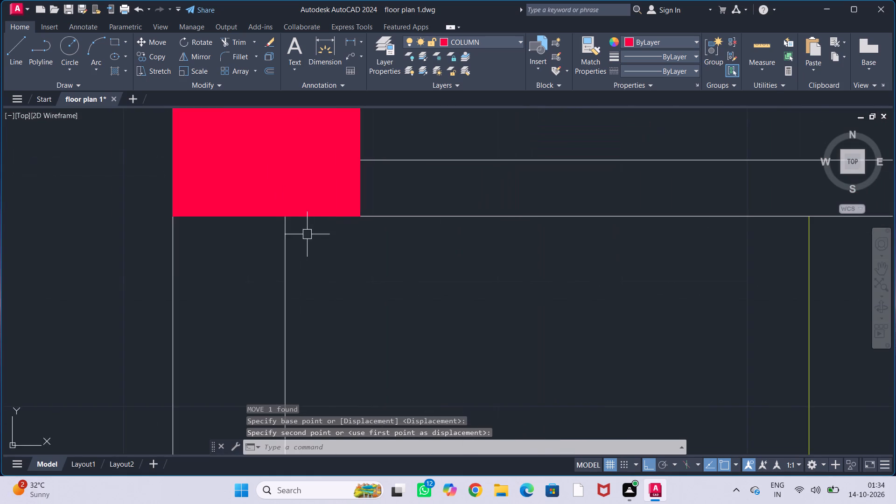
pyautogui.scroll(-2, 308, 234)
pyautogui.moveTo(440, 275); pyautogui.dragTo(184, 269, button='middle')
pyautogui.scroll(-3, 209, 266)
pyautogui.moveTo(419, 278); pyautogui.dragTo(345, 269, button='middle')
pyautogui.scroll(2, 449, 241)
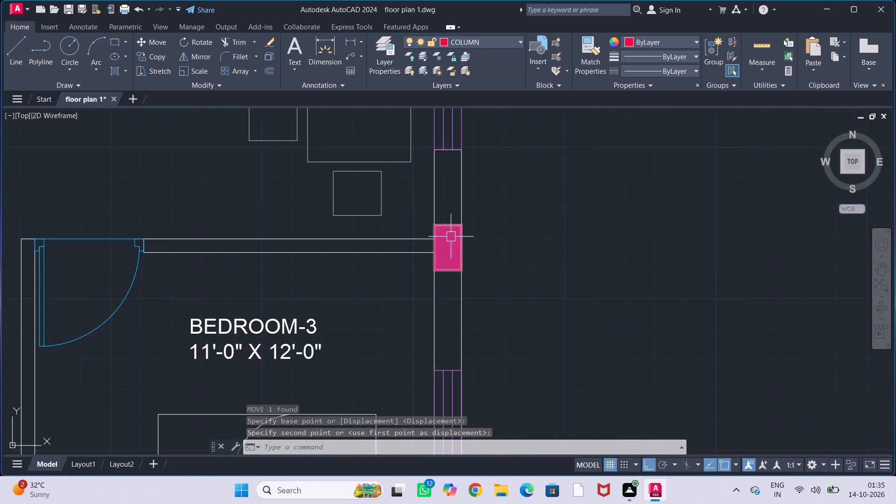
pyautogui.scroll(2, 464, 251)
pyautogui.scroll(-2, 464, 252)
pyautogui.scroll(2, 427, 279)
pyautogui.click(455, 261)
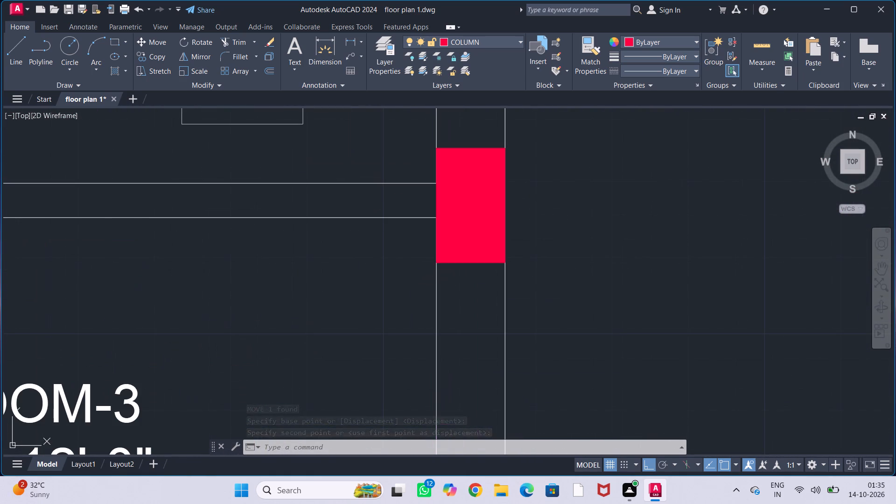
pyautogui.press('m')
pyautogui.press('Return')
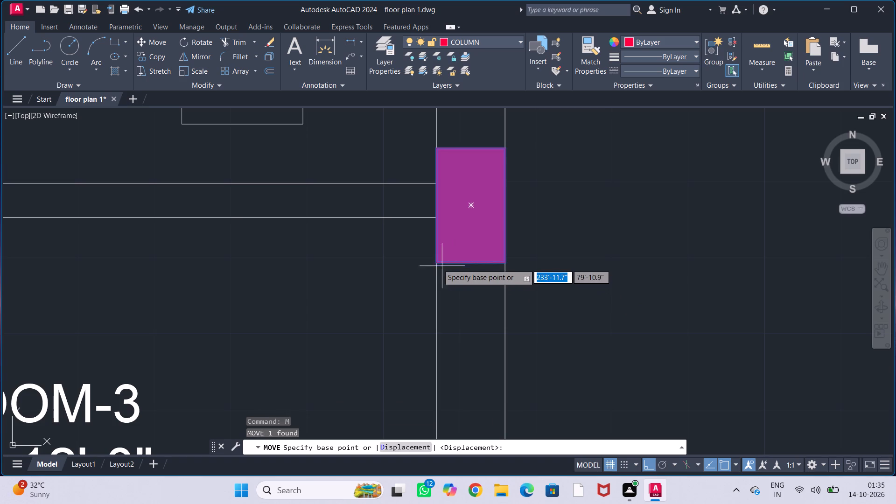
pyautogui.click(435, 263)
pyautogui.click(437, 218)
pyautogui.press('Escape')
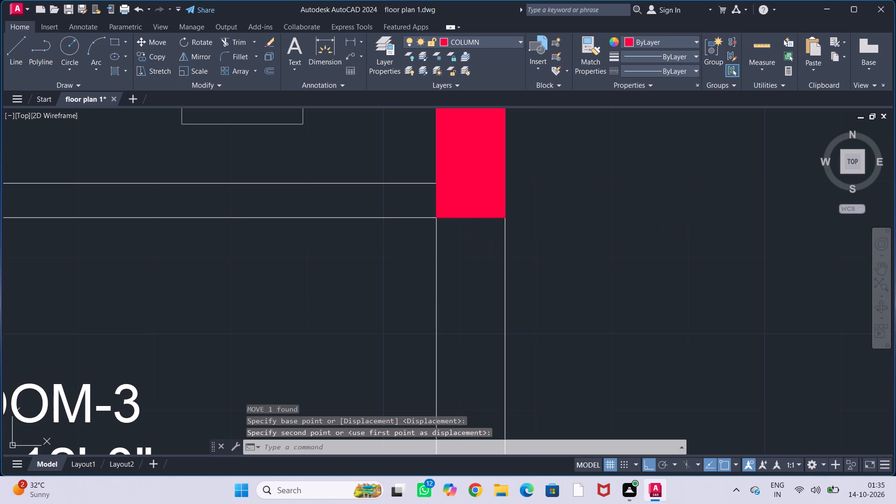
pyautogui.press('Escape')
pyautogui.press('Escape')
pyautogui.scroll(-1, 496, 255)
pyautogui.press('Escape')
# Delete the column standing in the double-door opening at the ENTRY.
pyautogui.scroll(-3, 496, 255)
pyautogui.moveTo(543, 248); pyautogui.dragTo(625, 200, button='middle')
pyautogui.moveTo(607, 359); pyautogui.dragTo(602, 337, button='middle')
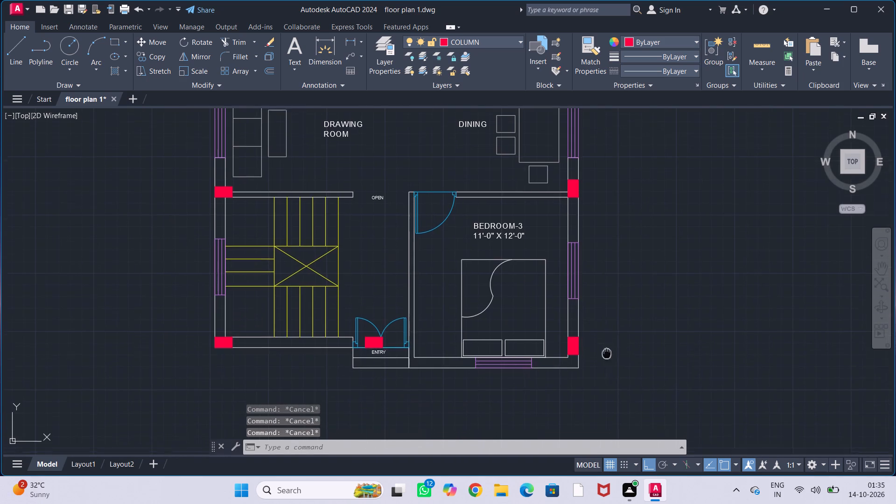
pyautogui.moveTo(602, 337); pyautogui.dragTo(601, 275, button='middle')
pyautogui.scroll(2, 545, 290)
pyautogui.scroll(-2, 567, 295)
pyautogui.moveTo(401, 340); pyautogui.dragTo(435, 334, button='middle')
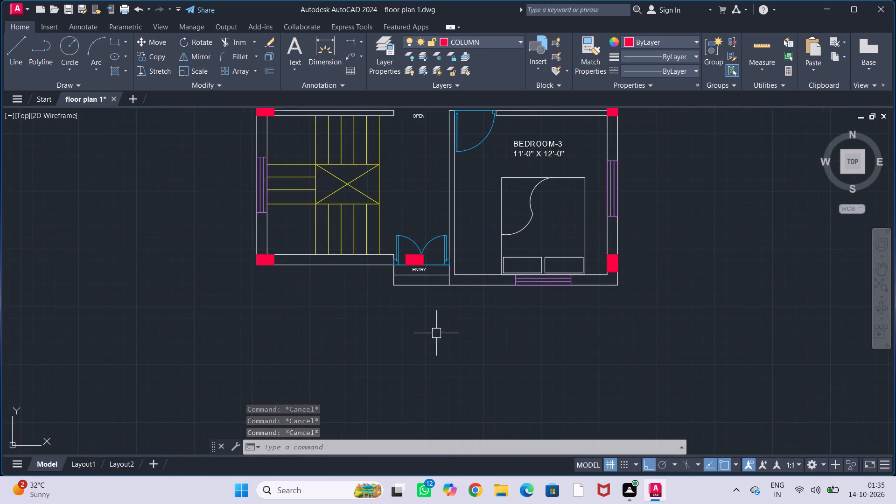
pyautogui.scroll(2, 422, 274)
pyautogui.click(403, 243)
pyautogui.press('Delete')
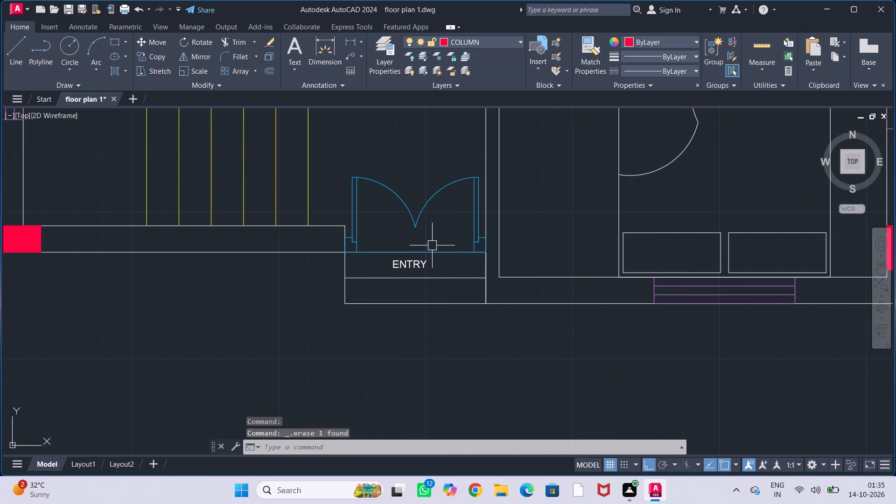
# Move the southeast column of Bedroom-3 by its lower-right corner down onto the plan's outer southeast wall corner.
pyautogui.scroll(-2, 432, 245)
pyautogui.moveTo(474, 273); pyautogui.dragTo(386, 322, button='middle')
pyautogui.scroll(3, 532, 320)
pyautogui.scroll(-2, 519, 304)
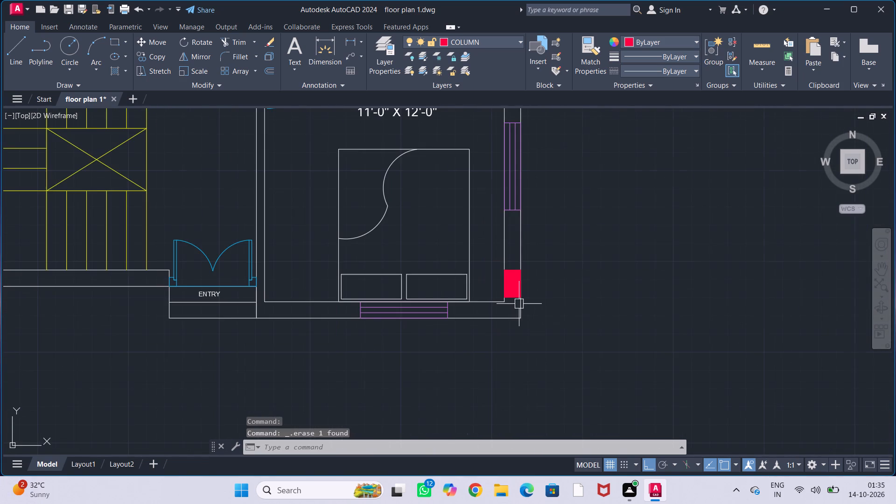
pyautogui.moveTo(520, 303); pyautogui.dragTo(521, 296, button='middle')
pyautogui.scroll(2, 516, 294)
pyautogui.click(515, 285)
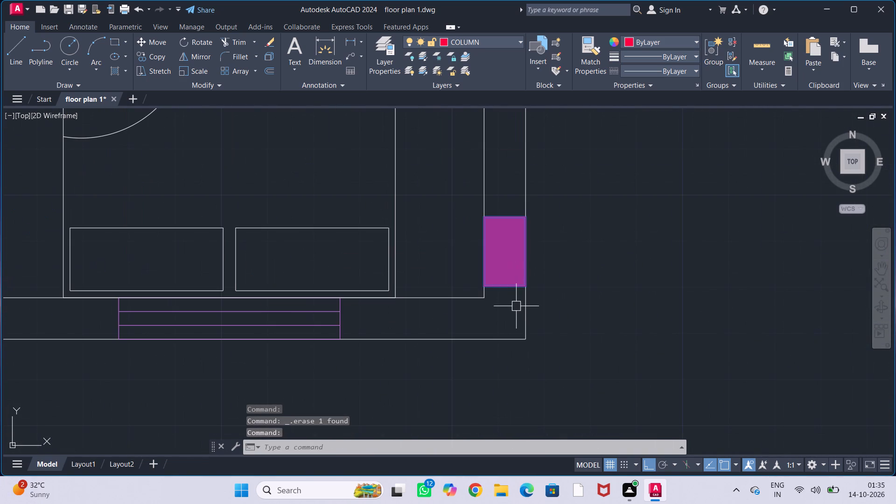
pyautogui.press('m')
pyautogui.press('Return')
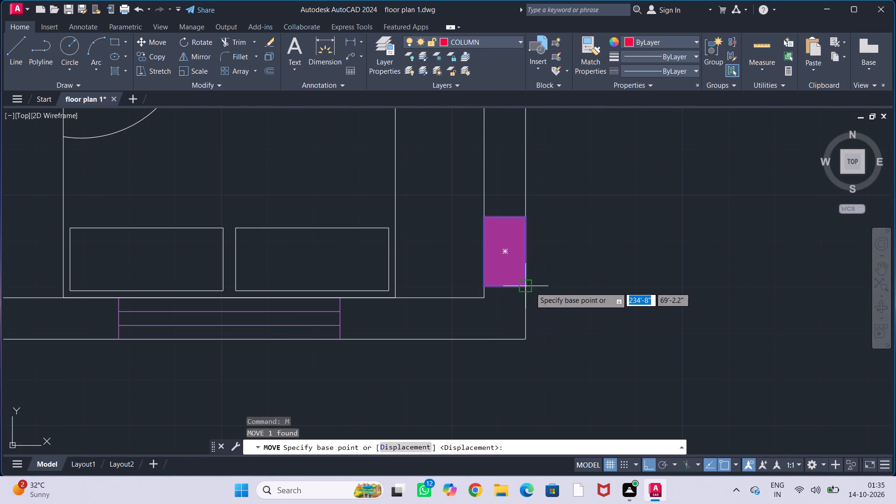
pyautogui.click(527, 287)
pyautogui.click(525, 336)
# Move the staircase's southwest column by its lower-left corner onto the outer southwest wall corner.
pyautogui.scroll(-4, 542, 324)
pyautogui.moveTo(567, 310); pyautogui.dragTo(651, 301, button='middle')
pyautogui.scroll(1, 378, 315)
pyautogui.scroll(2, 418, 302)
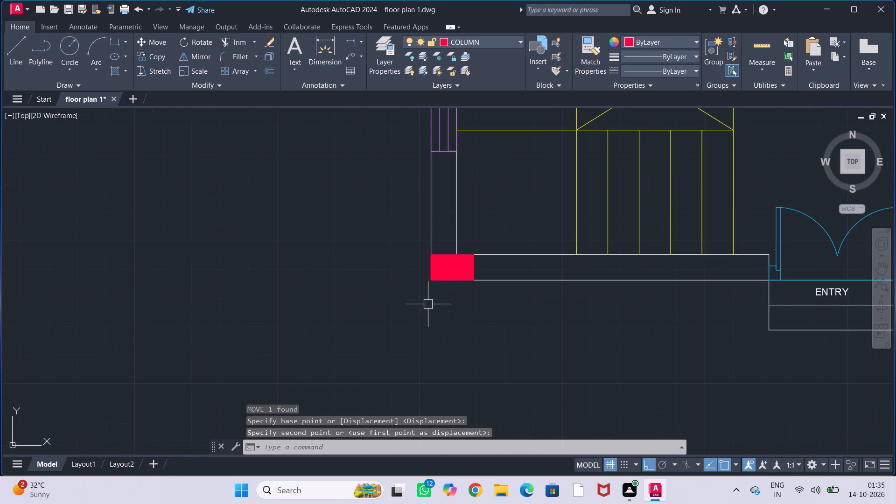
pyautogui.moveTo(429, 304); pyautogui.dragTo(314, 341, button='middle')
pyautogui.scroll(2, 324, 335)
pyautogui.click(355, 291)
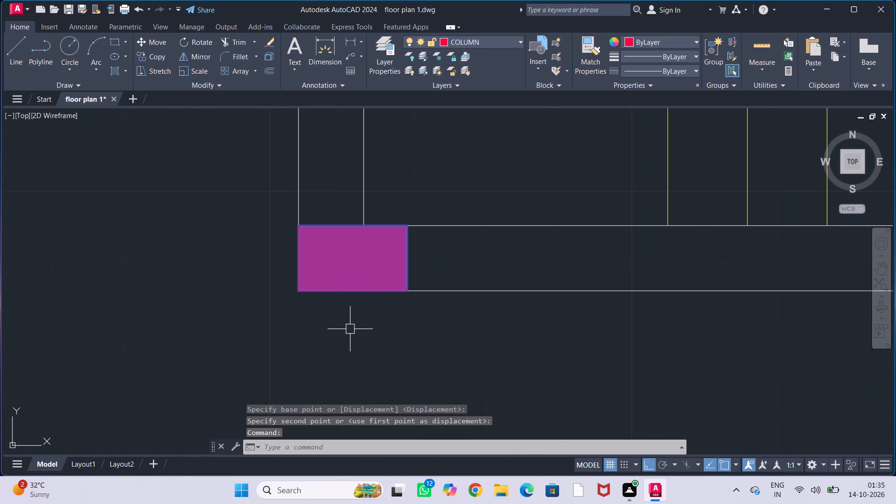
pyautogui.press('m')
pyautogui.press('Return')
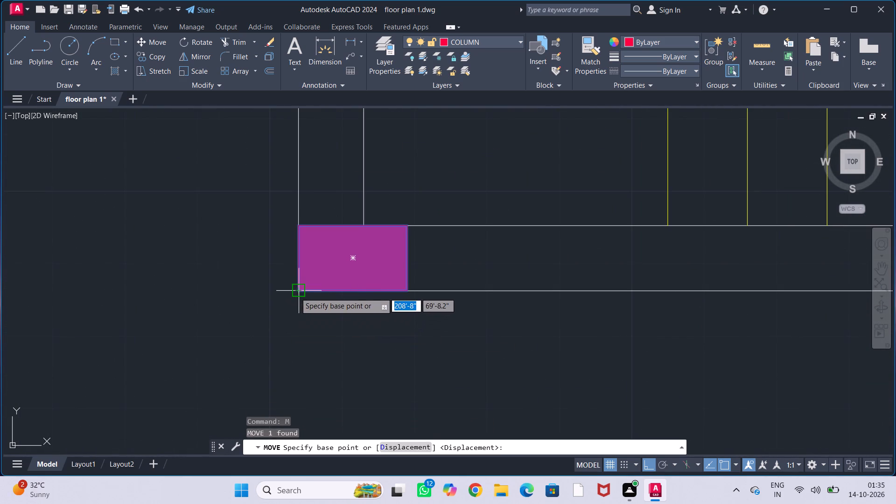
pyautogui.click(295, 293)
pyautogui.click(299, 289)
pyautogui.press('Escape')
pyautogui.press('Escape')
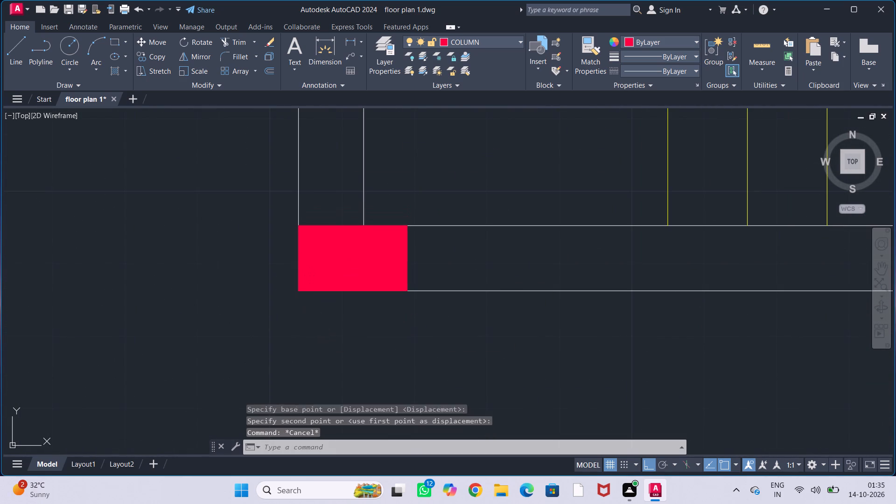
pyautogui.press('Escape')
pyautogui.scroll(-5, 322, 354)
pyautogui.press('Escape')
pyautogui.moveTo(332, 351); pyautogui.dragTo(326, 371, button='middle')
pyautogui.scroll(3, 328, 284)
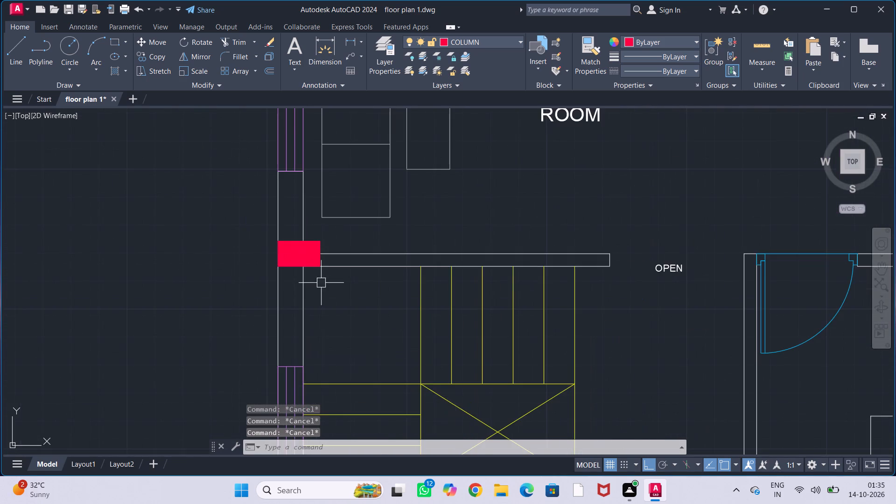
# Move the east-wall column beside the Toilet/Kitchen wall straight up by its lower-left corner to that wall's lower face.
pyautogui.moveTo(323, 285); pyautogui.dragTo(326, 370, button='middle')
pyautogui.scroll(-2, 351, 342)
pyautogui.moveTo(428, 320); pyautogui.dragTo(410, 371, button='middle')
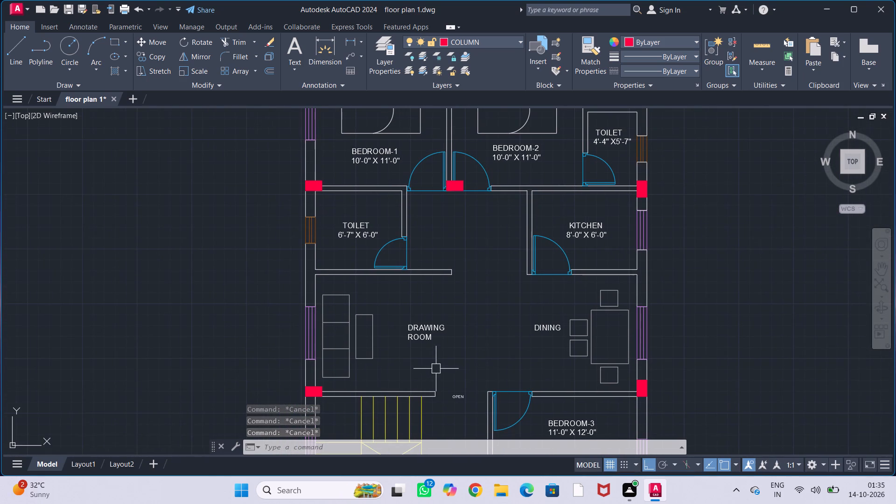
pyautogui.moveTo(434, 367); pyautogui.dragTo(374, 379, button='middle')
pyautogui.moveTo(434, 293); pyautogui.dragTo(384, 380, button='middle')
pyautogui.scroll(2, 508, 287)
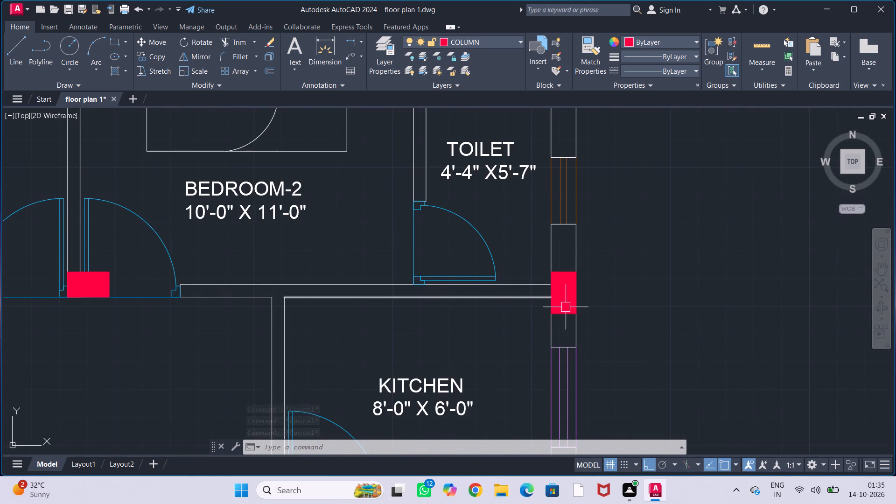
pyautogui.click(568, 312)
pyautogui.press('m')
pyautogui.press('Return')
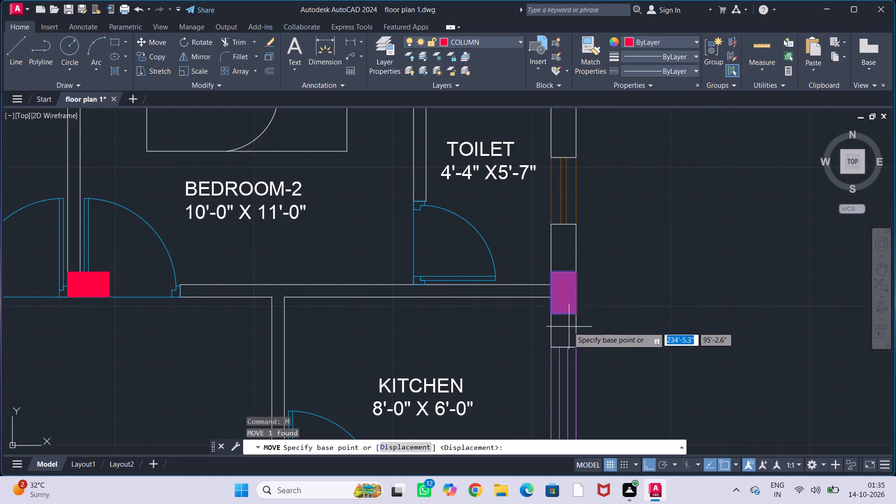
pyautogui.scroll(2, 564, 318)
pyautogui.click(527, 313)
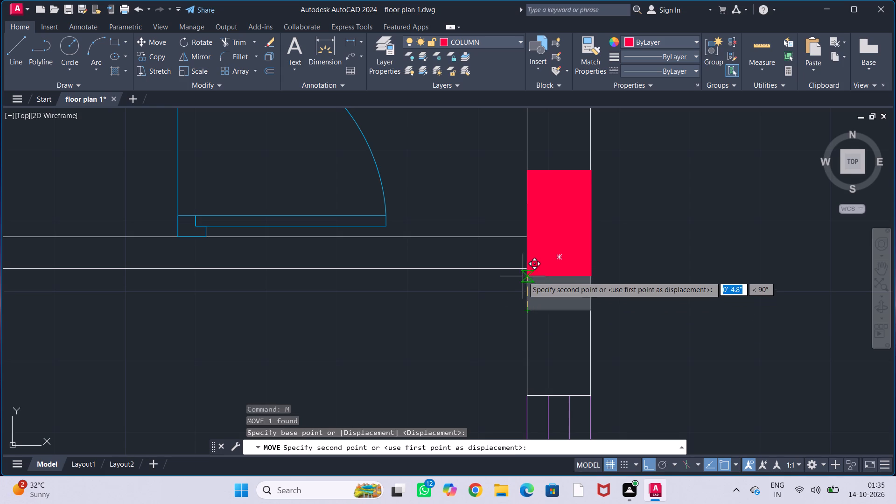
pyautogui.click(526, 273)
pyautogui.press('Escape')
pyautogui.press('Escape')
pyautogui.press('Escape')
pyautogui.press('Escape')
# Select the column at the foot of the wall between the Bedroom-1 and Bedroom-2 doors.
pyautogui.scroll(-2, 491, 314)
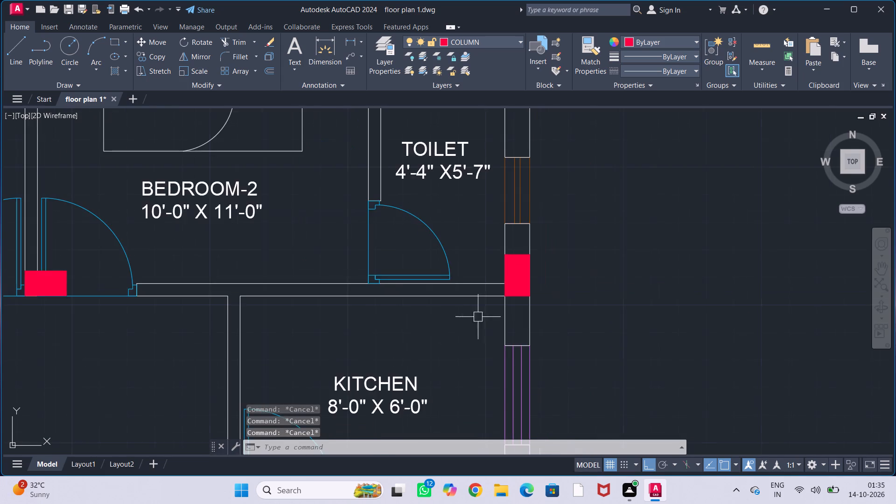
pyautogui.moveTo(435, 331); pyautogui.dragTo(548, 321, button='middle')
pyautogui.scroll(-2, 568, 321)
pyautogui.moveTo(491, 331); pyautogui.dragTo(539, 317, button='middle')
pyautogui.scroll(2, 475, 295)
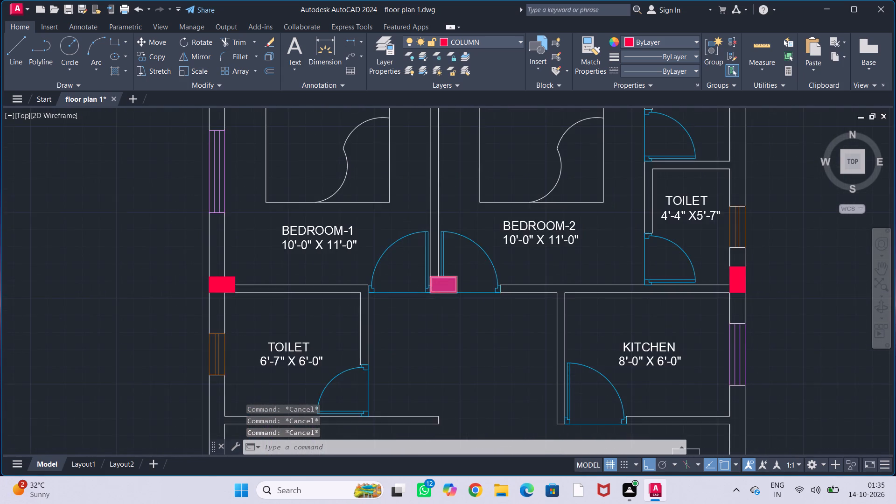
pyautogui.scroll(2, 440, 287)
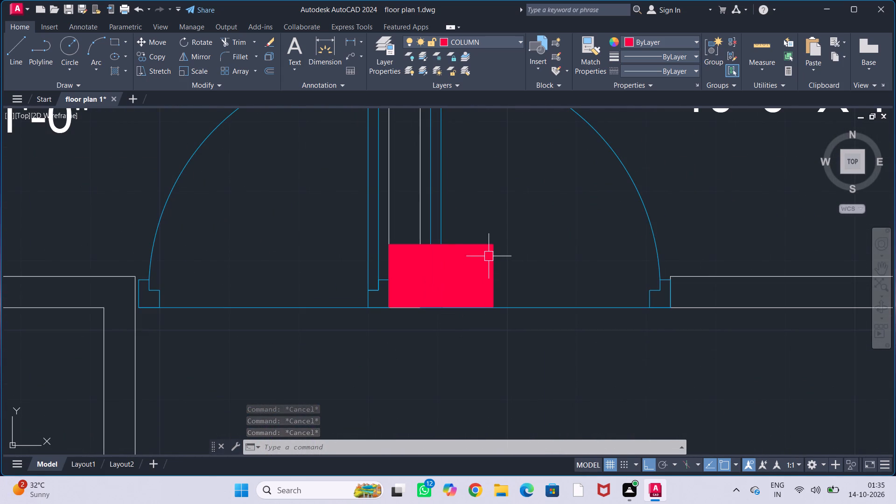
pyautogui.click(489, 247)
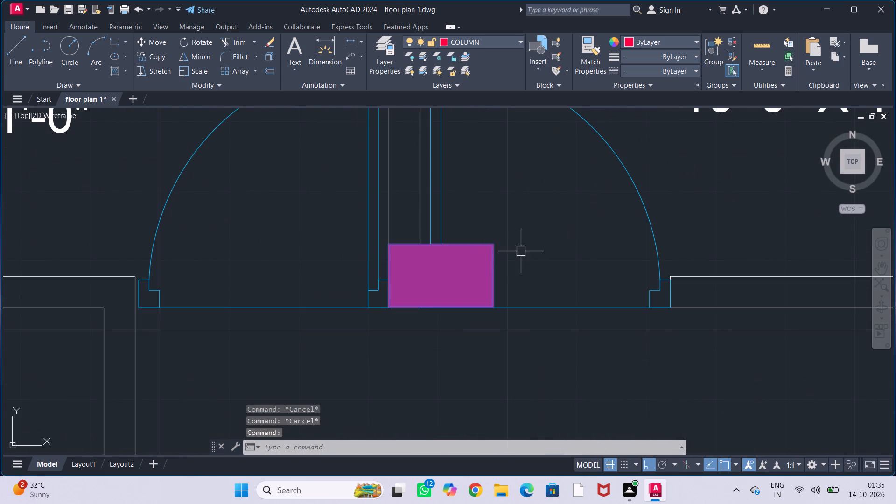
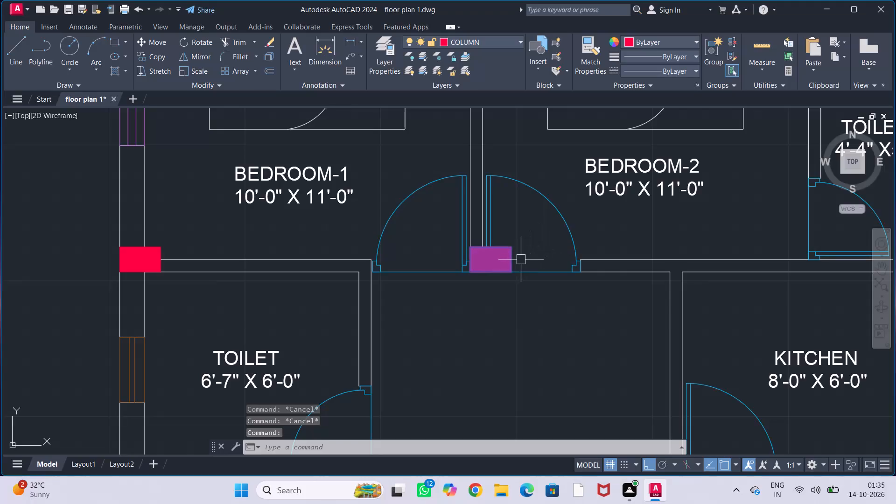
# Move the Bedroom-2 door from the wall's lower corner to the lower-right corner of the column between the two bedroom doors.
pyautogui.press('Escape')
pyautogui.press('Escape')
pyautogui.press('Escape')
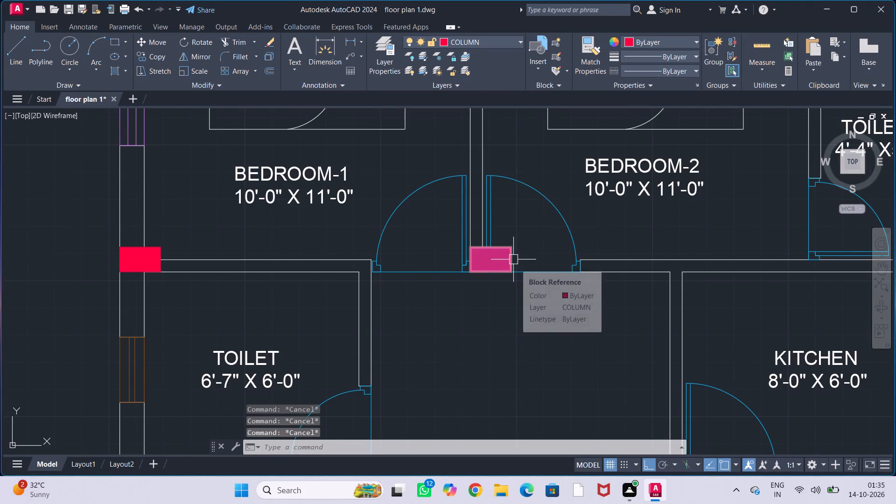
pyautogui.scroll(-2, 513, 259)
pyautogui.moveTo(518, 254); pyautogui.dragTo(509, 284, button='middle')
pyautogui.scroll(4, 508, 291)
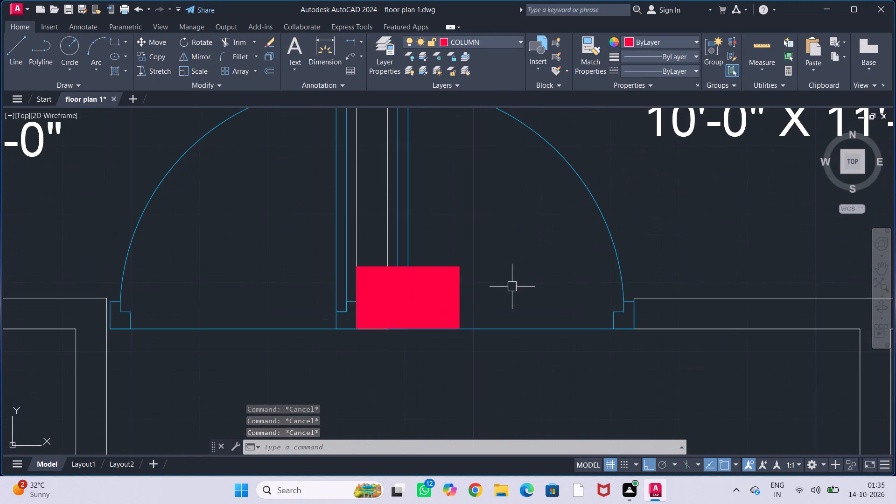
pyautogui.moveTo(512, 287); pyautogui.dragTo(479, 278, button='middle')
pyautogui.scroll(-1, 494, 310)
pyautogui.click(496, 318)
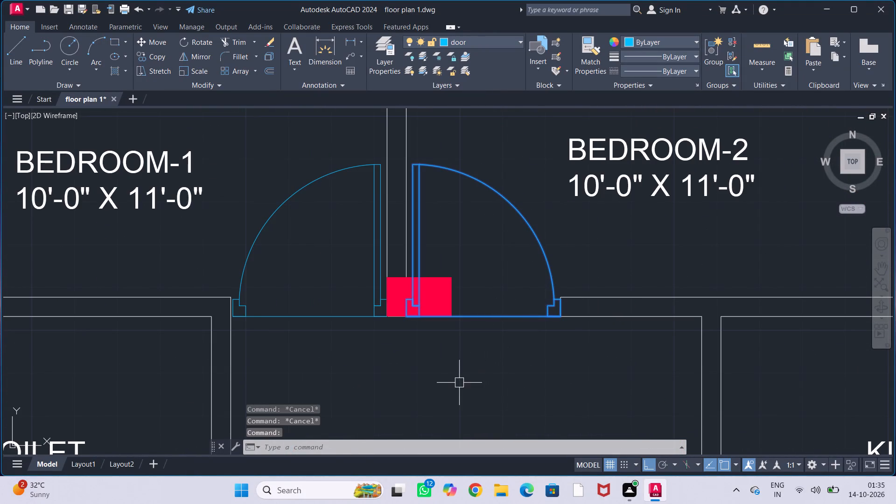
pyautogui.press('m')
pyautogui.press('Return')
pyautogui.scroll(1, 416, 319)
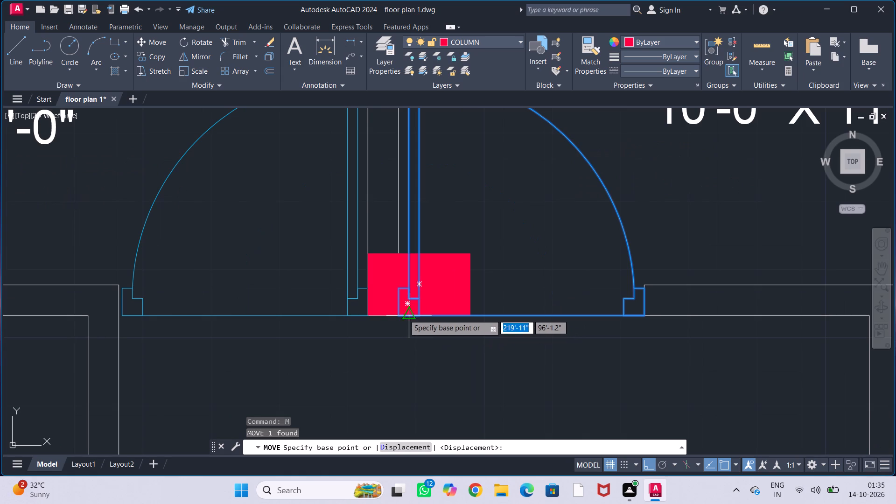
pyautogui.click(396, 315)
pyautogui.click(466, 311)
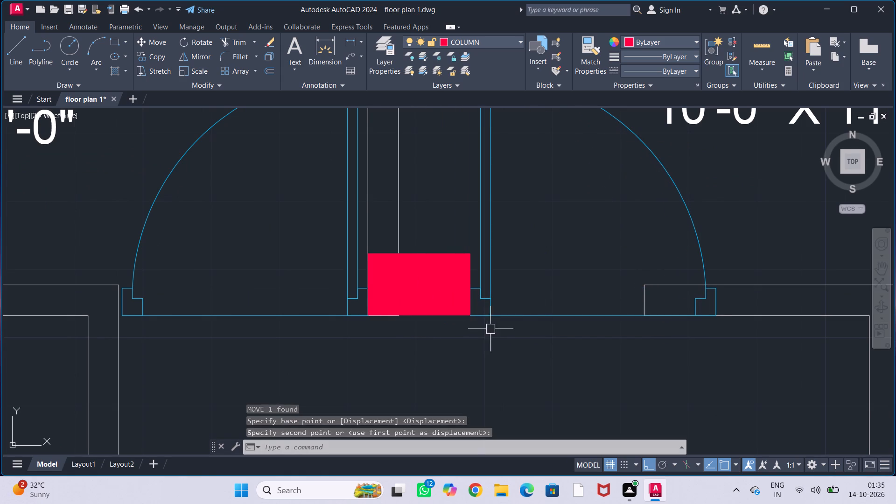
pyautogui.press('Escape')
pyautogui.press('Escape')
pyautogui.press('Escape')
# Shift the end line of the wall beside the Bedroom-2 door to the door frame's outer right edge.
pyautogui.scroll(-1, 538, 339)
pyautogui.moveTo(557, 347); pyautogui.dragTo(291, 305, button='middle')
pyautogui.scroll(2, 354, 271)
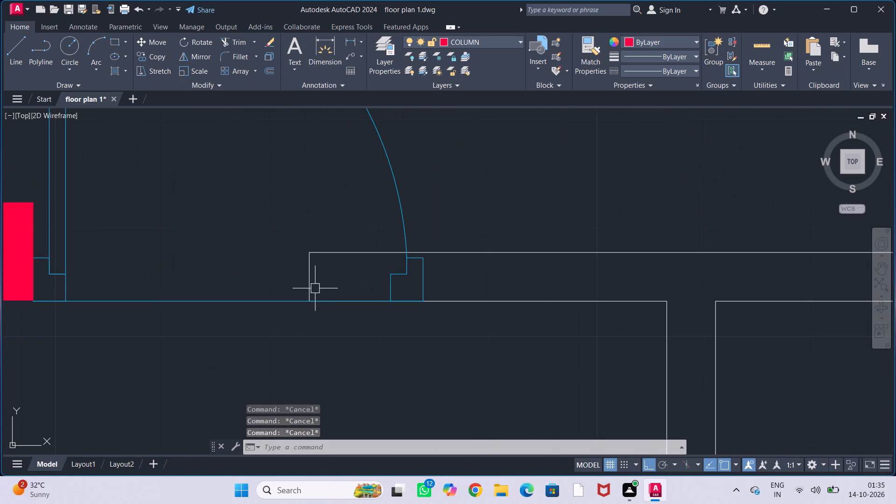
pyautogui.click(311, 288)
pyautogui.click(307, 280)
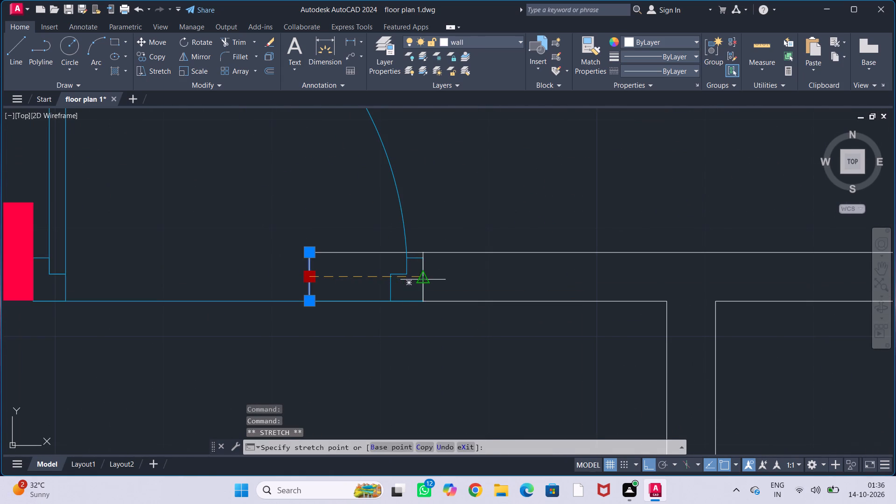
pyautogui.click(421, 284)
pyautogui.press('Escape')
pyautogui.press('Escape')
pyautogui.press('Escape')
# Shorten the upper and lower lines of that wall by about 10.5" so both start at the Bedroom-2 door frame's outer edge.
pyautogui.click(356, 251)
pyautogui.click(312, 251)
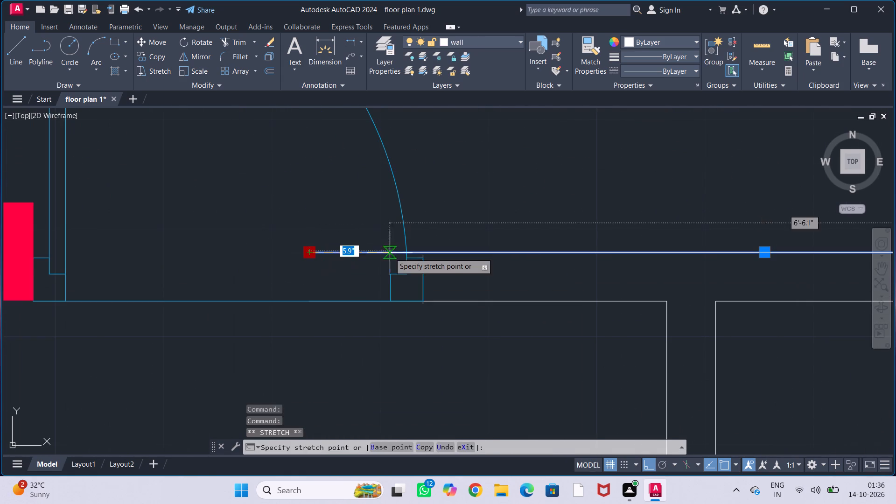
pyautogui.scroll(2, 419, 252)
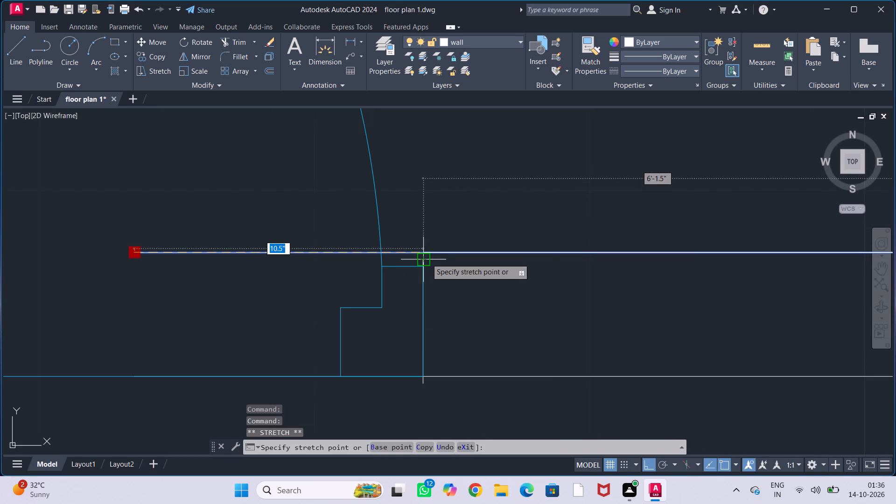
pyautogui.click(427, 259)
pyautogui.scroll(-2, 453, 255)
pyautogui.moveTo(469, 282); pyautogui.dragTo(388, 255, button='middle')
pyautogui.scroll(2, 368, 284)
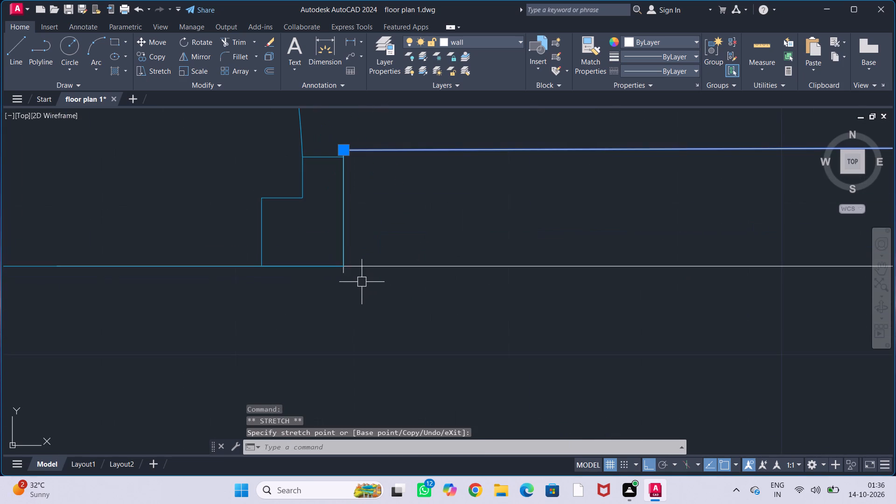
pyautogui.click(376, 269)
pyautogui.click(56, 268)
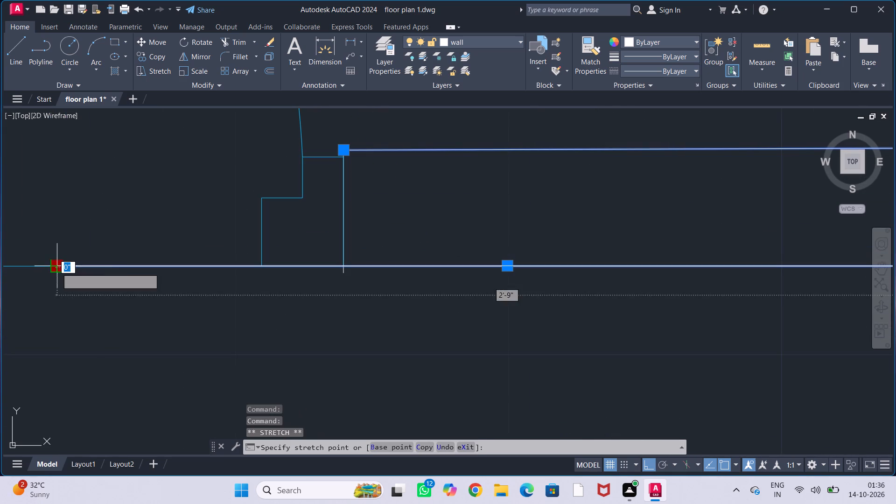
pyautogui.click(343, 268)
pyautogui.press('Escape')
pyautogui.press('Escape')
pyautogui.press('Escape')
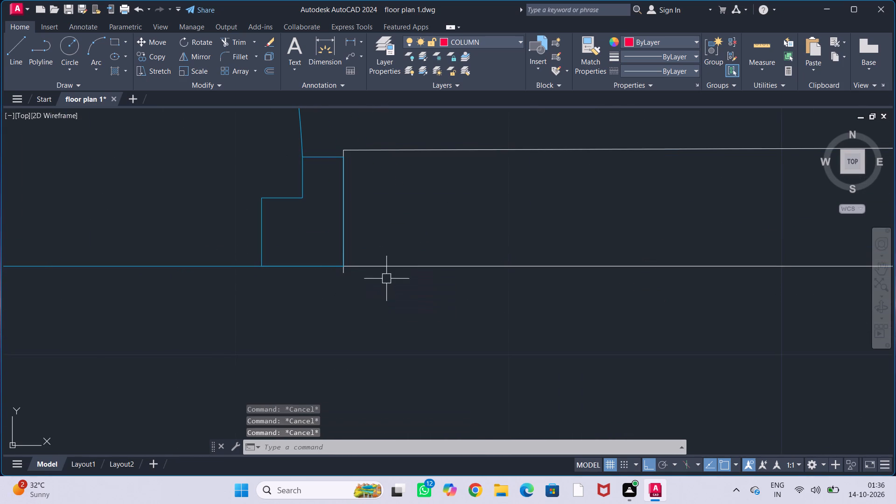
pyautogui.press('Escape')
# Examine the adjusted wall end beside the Bedroom-2 door and the column placement across the rest of the floor plan.
pyautogui.scroll(1, 341, 272)
pyautogui.scroll(-2, 346, 270)
pyautogui.moveTo(351, 268); pyautogui.dragTo(339, 300, button='middle')
pyautogui.scroll(-2, 395, 250)
pyautogui.scroll(-2, 449, 251)
pyautogui.moveTo(441, 251); pyautogui.dragTo(431, 251, button='middle')
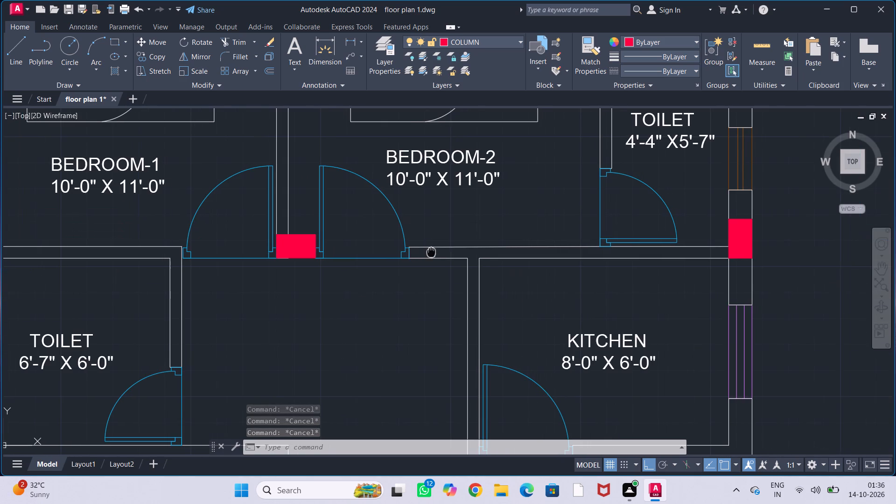
pyautogui.moveTo(431, 251); pyautogui.dragTo(475, 257, button='middle')
pyautogui.scroll(-1, 426, 289)
pyautogui.moveTo(412, 306); pyautogui.dragTo(417, 292, button='middle')
pyautogui.scroll(-1, 430, 276)
pyautogui.moveTo(417, 292); pyautogui.dragTo(425, 271, button='middle')
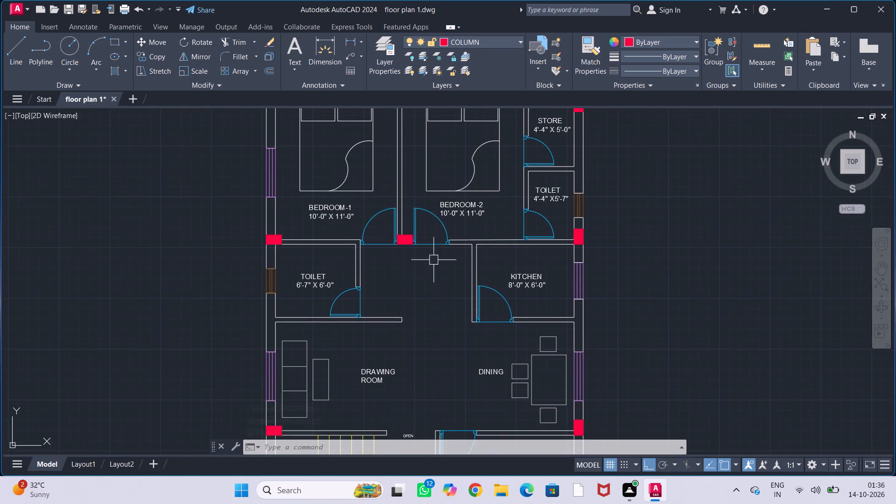
pyautogui.scroll(-1, 423, 297)
pyautogui.moveTo(426, 293); pyautogui.dragTo(424, 252, button='middle')
pyautogui.moveTo(427, 267); pyautogui.dragTo(424, 239, button='middle')
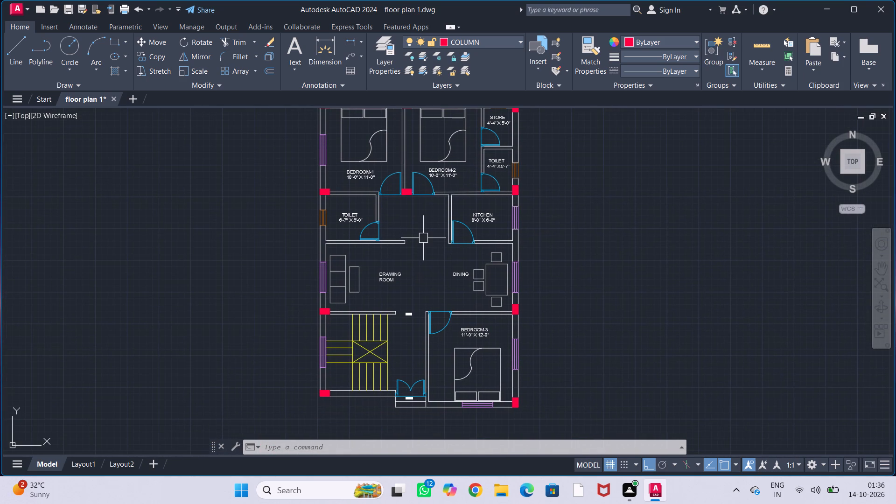
# Save the floor plan 1 drawing.
pyautogui.hotkey('ctrl', 's')
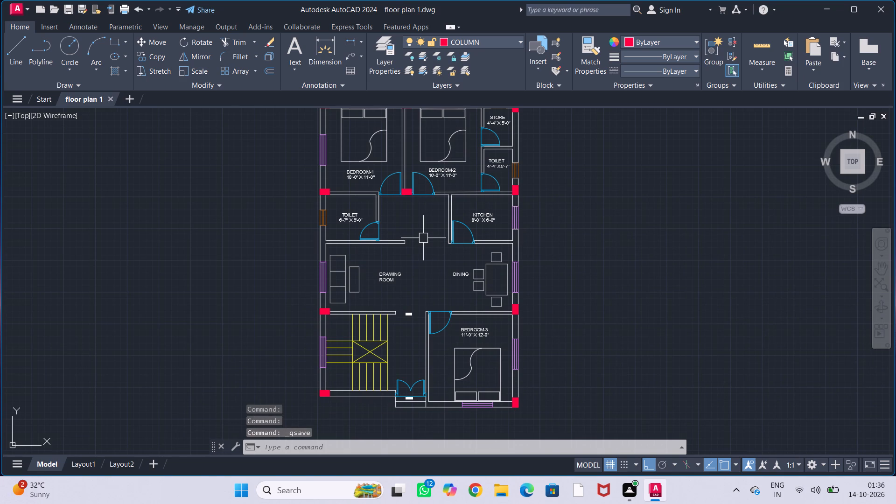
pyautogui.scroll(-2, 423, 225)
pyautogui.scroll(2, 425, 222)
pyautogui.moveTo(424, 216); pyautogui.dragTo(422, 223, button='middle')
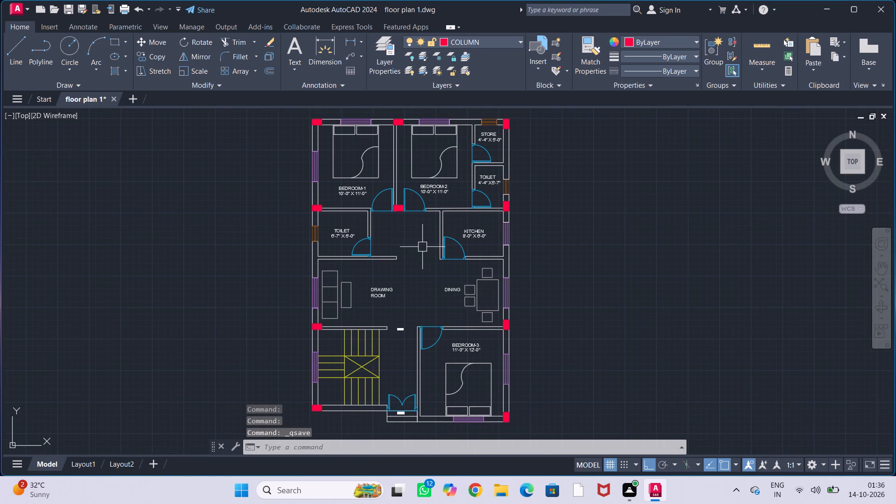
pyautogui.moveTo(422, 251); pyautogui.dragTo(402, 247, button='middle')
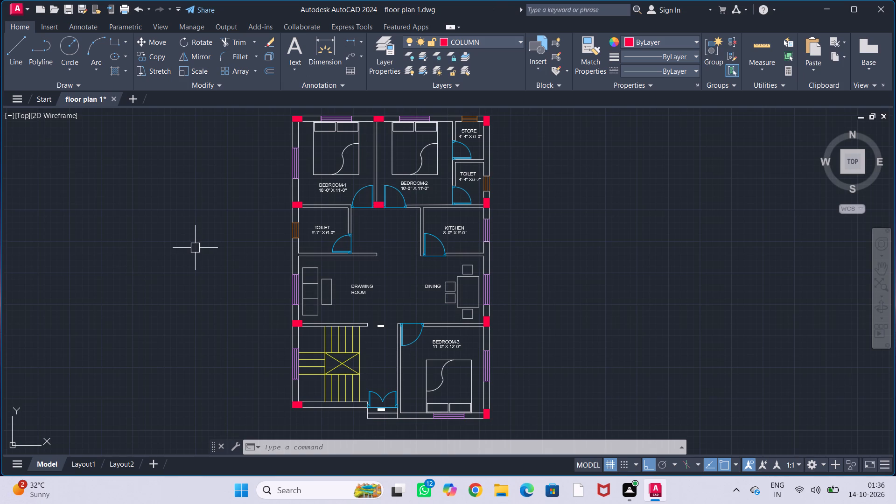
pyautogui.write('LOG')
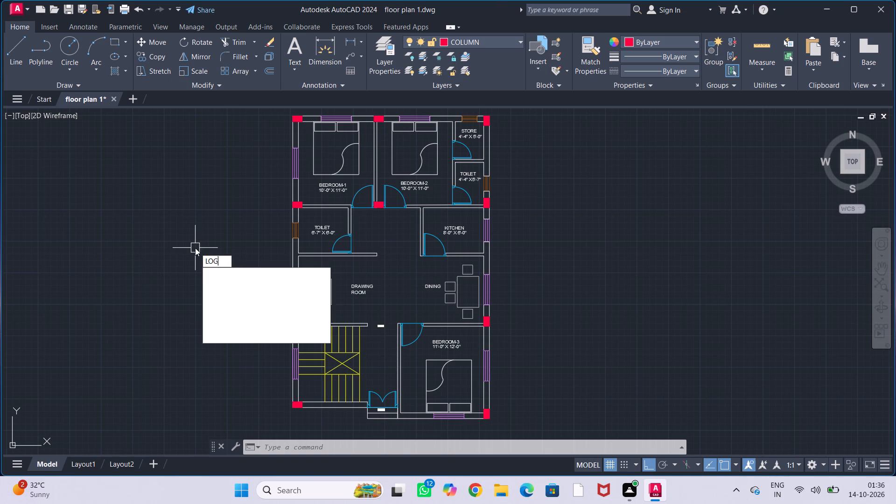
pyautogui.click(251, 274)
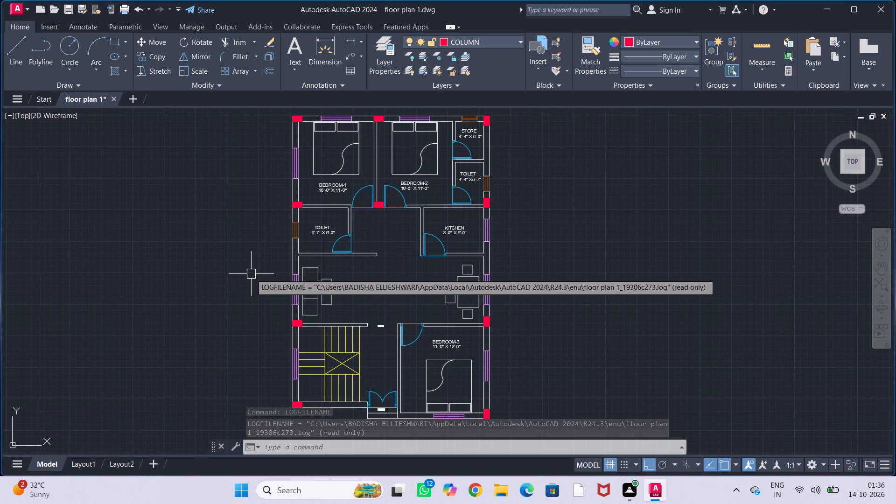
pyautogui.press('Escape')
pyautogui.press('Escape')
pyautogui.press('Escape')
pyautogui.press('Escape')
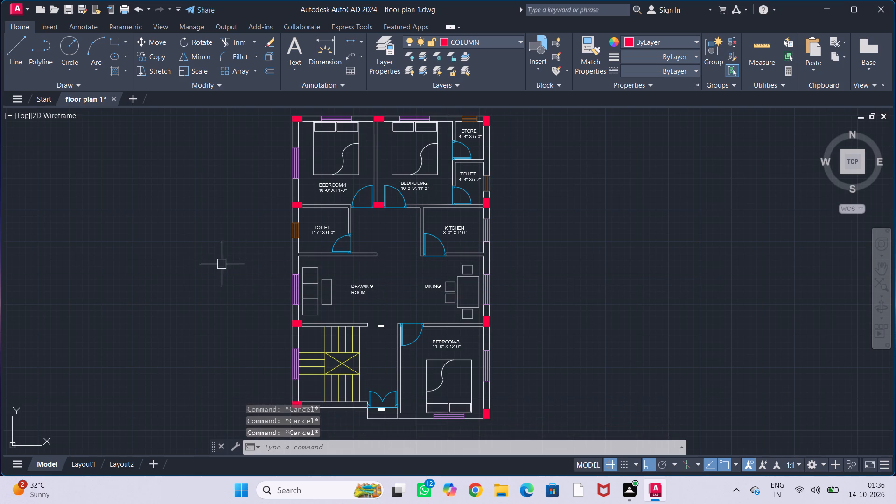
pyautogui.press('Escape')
# Open the plot settings for the model and load the previous plot's page setup.
pyautogui.scroll(-1, 221, 274)
pyautogui.moveTo(220, 275); pyautogui.dragTo(214, 270, button='middle')
pyautogui.scroll(1, 209, 261)
pyautogui.moveTo(210, 262); pyautogui.dragTo(270, 264, button='middle')
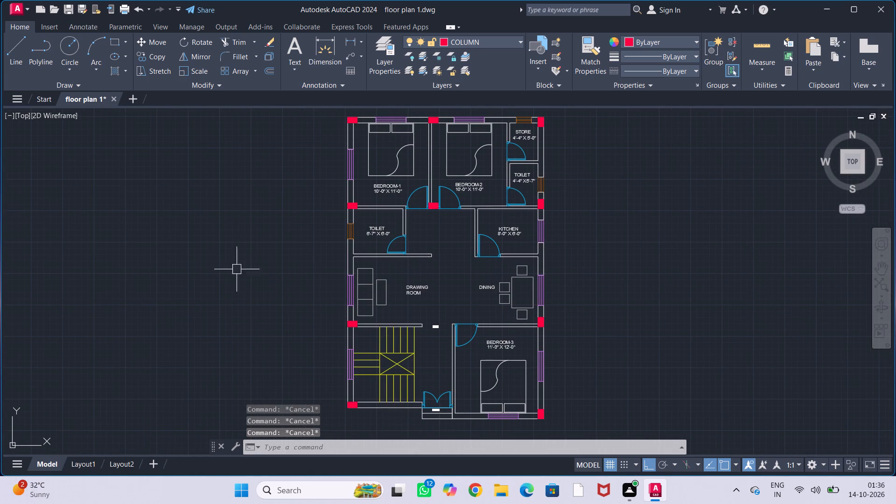
pyautogui.click(17, 10)
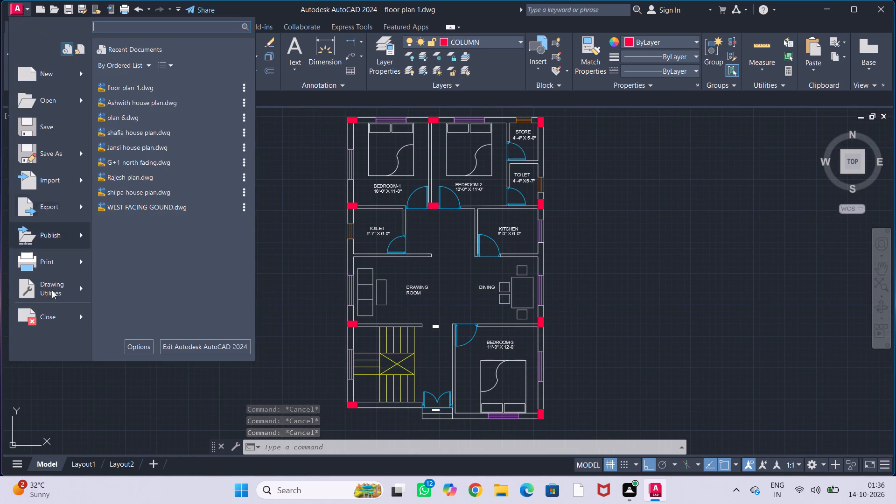
pyautogui.click(25, 260)
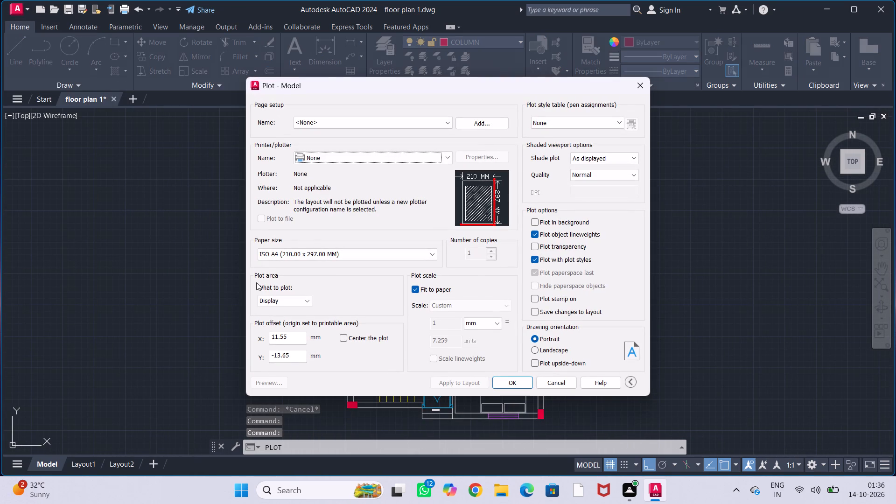
pyautogui.click(399, 122)
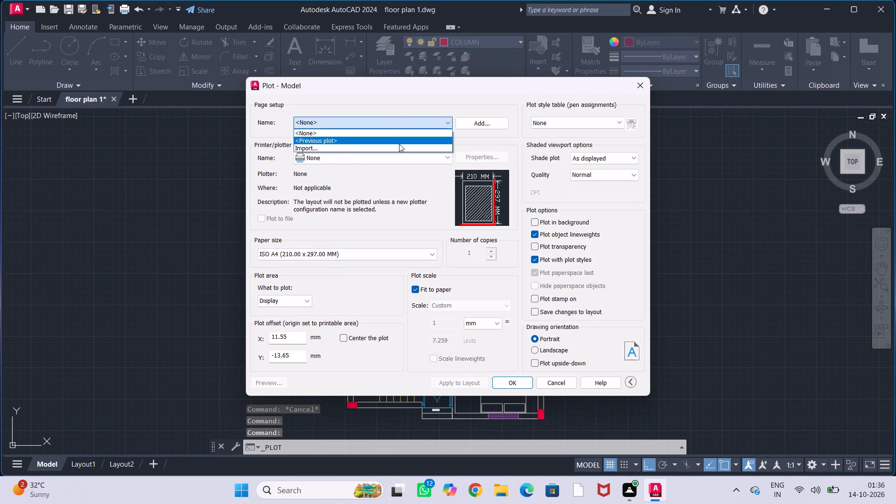
pyautogui.click(399, 144)
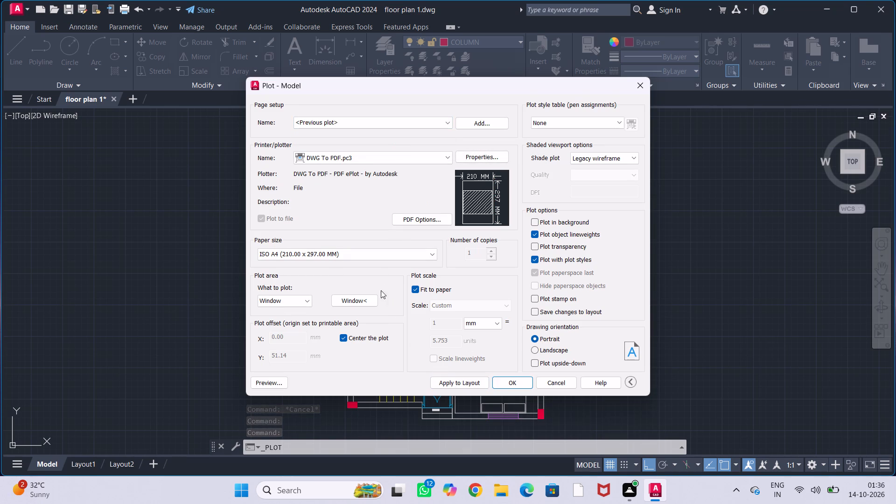
# Define a new plot window enclosing the whole floor plan with a margin around it.
pyautogui.click(356, 301)
pyautogui.scroll(-2, 369, 280)
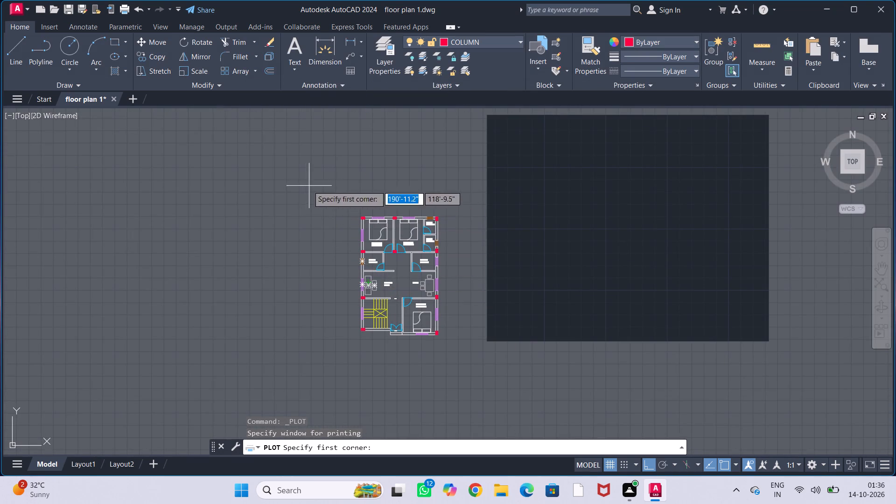
pyautogui.moveTo(293, 184); pyautogui.dragTo(367, 178)
pyautogui.click(516, 374)
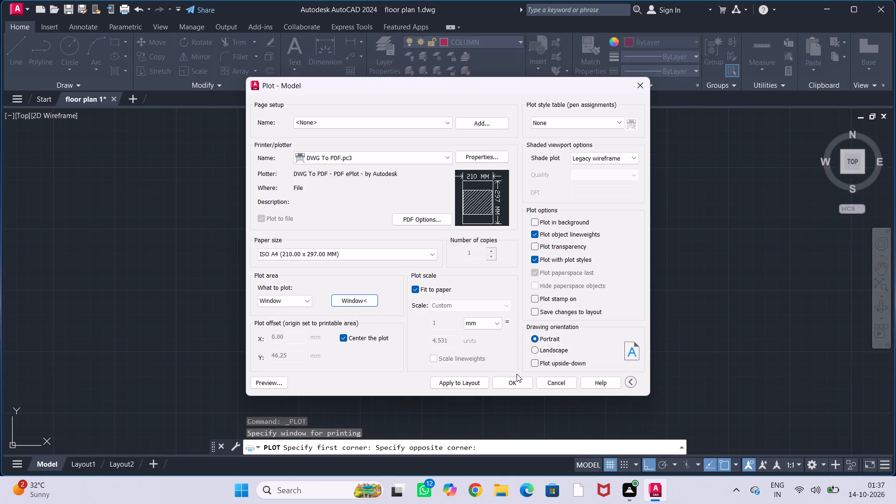
# Apply the plot settings to the layout and plot the plan as floor plan 1-Model.pdf in the Documents folder.
pyautogui.click(451, 382)
pyautogui.click(510, 383)
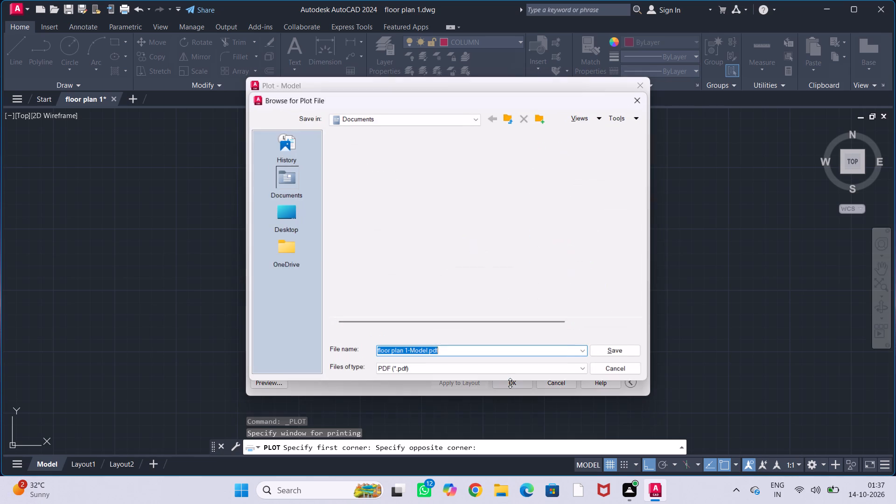
pyautogui.click(620, 352)
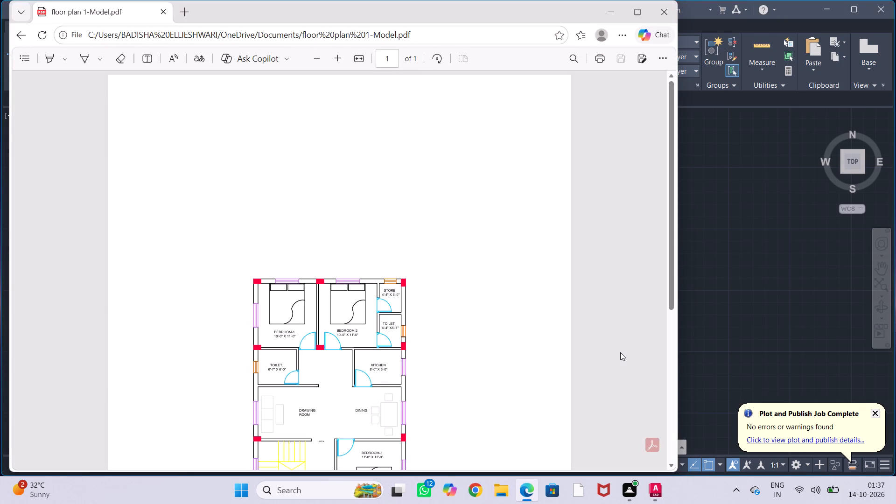
# Review the plotted floor plan PDF in Microsoft Edge, close it, and dismiss the plot notification in AutoCAD.
pyautogui.scroll(-2, 426, 286)
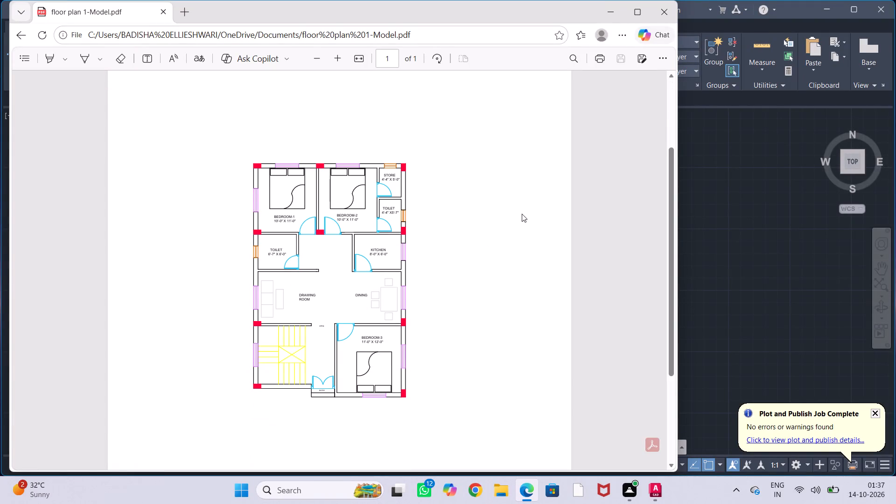
pyautogui.click(675, 11)
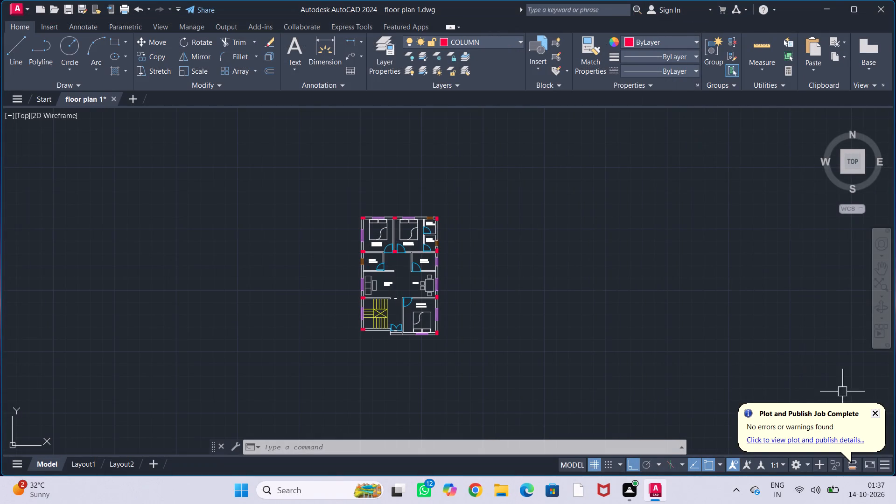
pyautogui.click(878, 414)
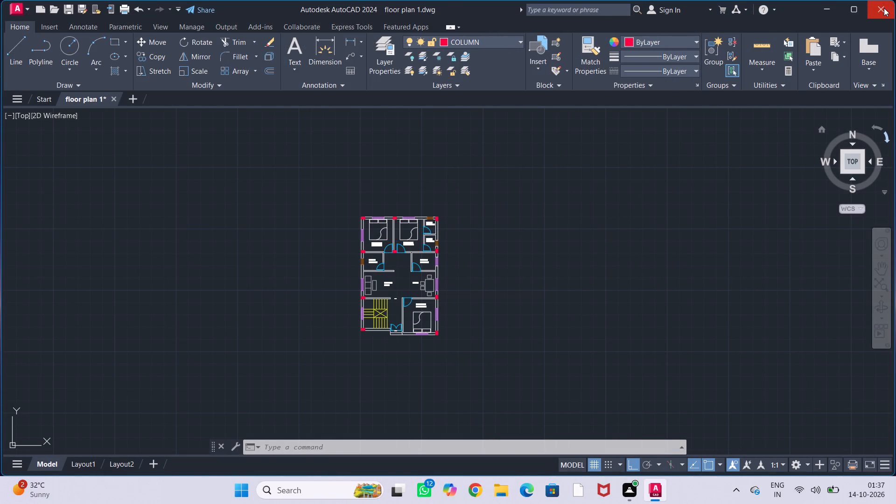
# Exit AutoCAD.
pyautogui.click(884, 8)
pyautogui.click(468, 268)
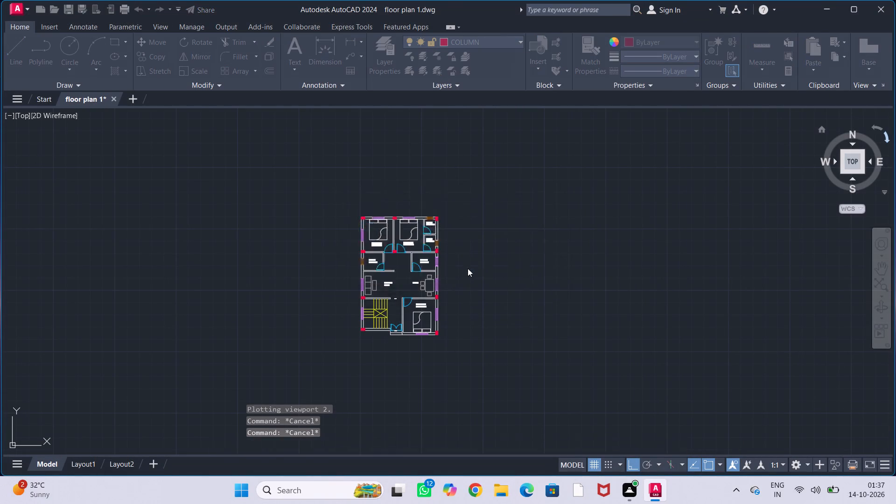